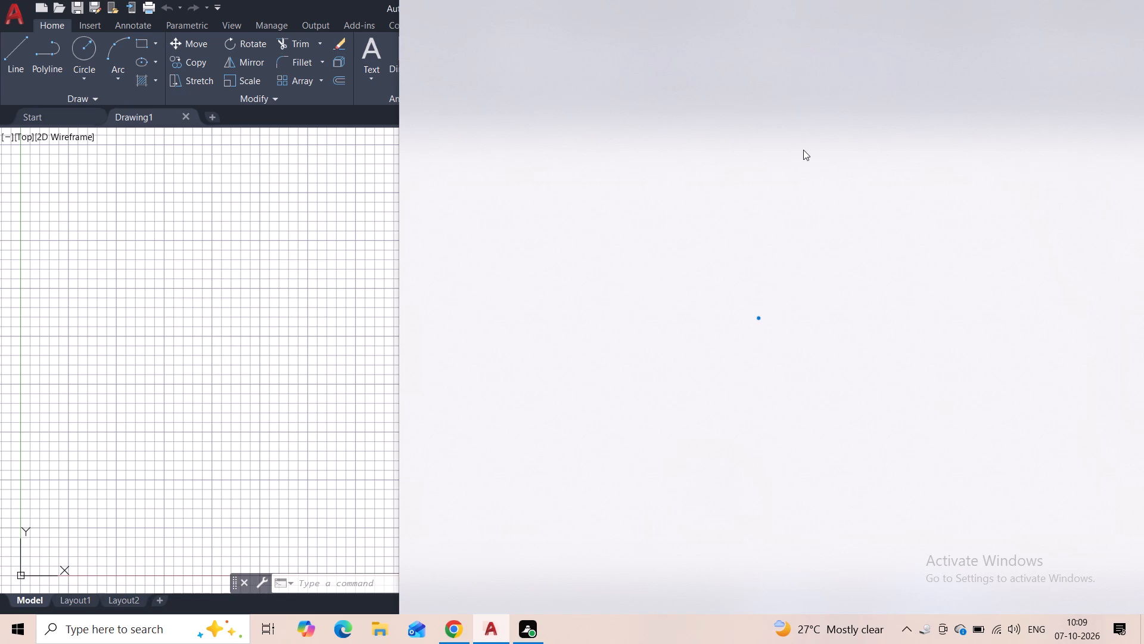
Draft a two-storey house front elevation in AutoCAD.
Set the model space limits to lower-left corner 0,0 and upper-right corner 297,210, with Zoom All applied.
{"action": "left_click", "coordinate": [289, 356]}
{"action": "left_click", "coordinate": [503, 330]}
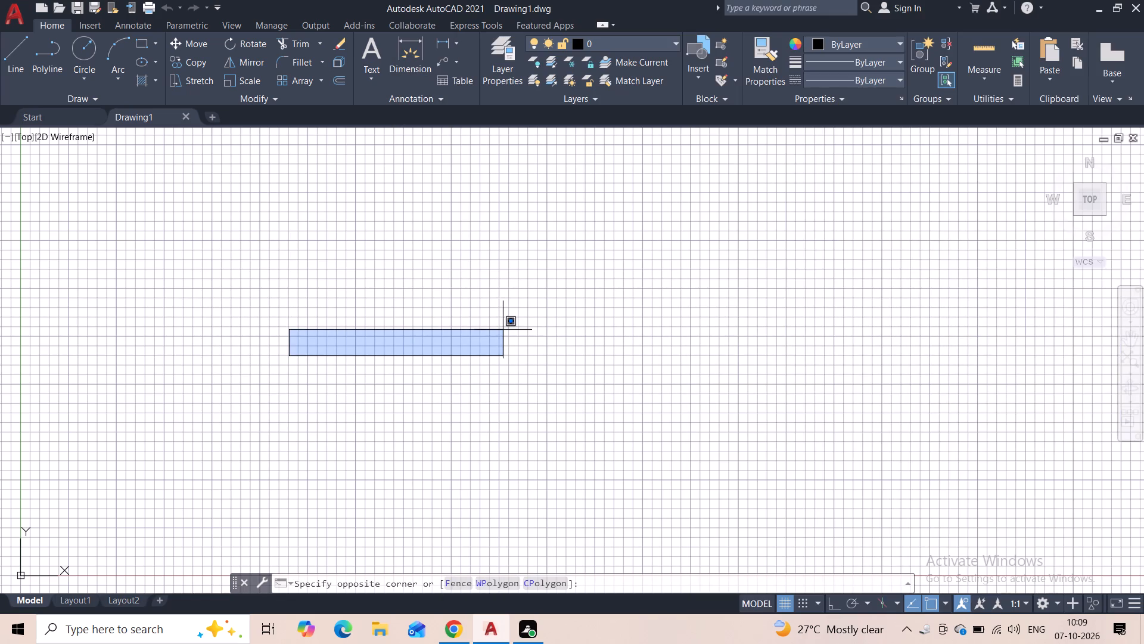
{"action": "type", "text": "li"}
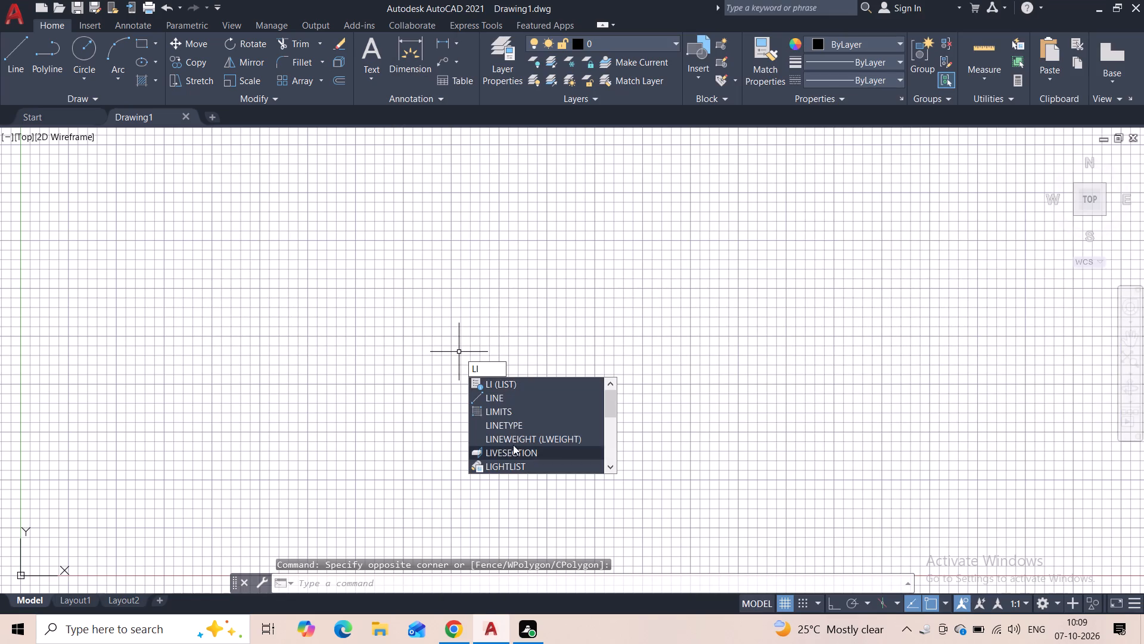
{"action": "left_click", "coordinate": [518, 414]}
{"action": "key", "text": "2"}
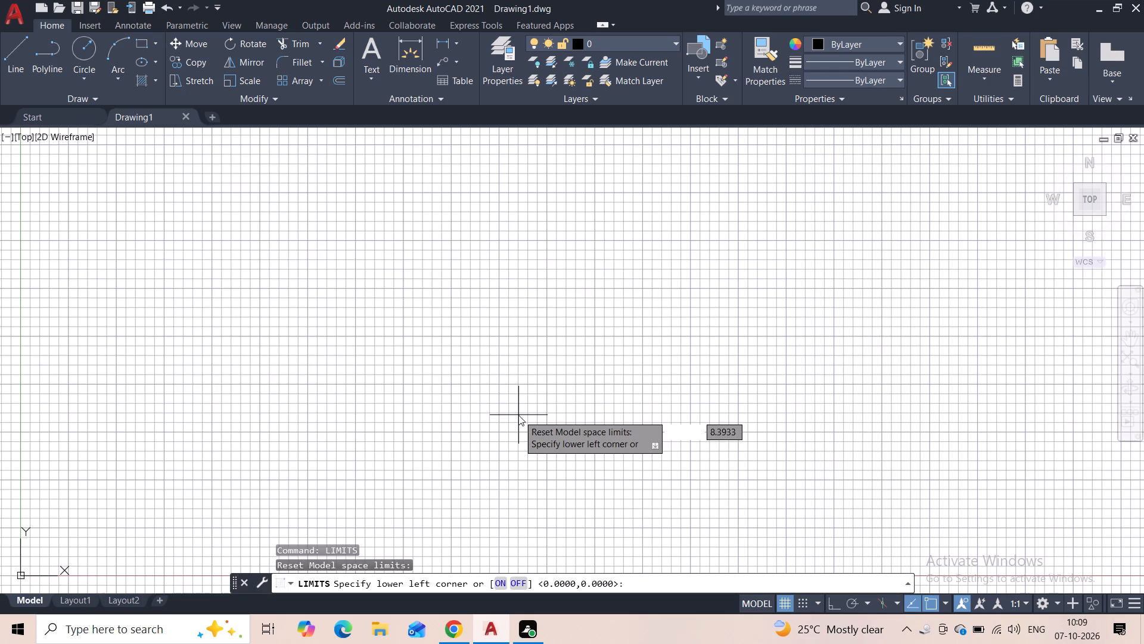
{"action": "key", "text": "BackSpace"}
{"action": "type", "text": "0,"}
{"action": "key", "text": "0"}
{"action": "key", "text": "Return"}
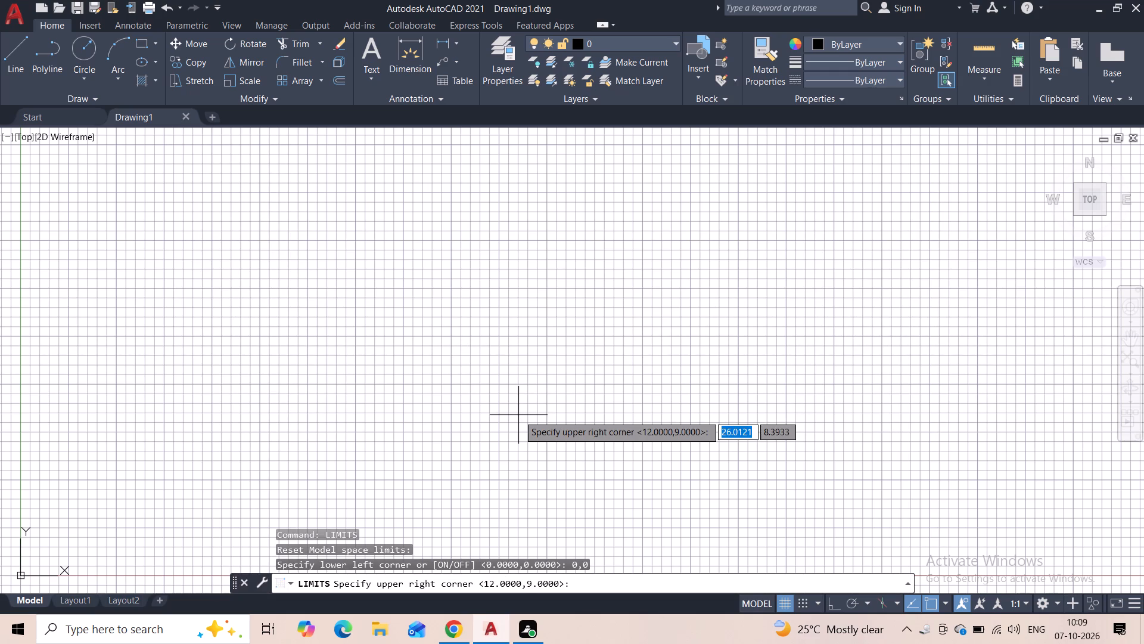
{"action": "type", "text": "297,210"}
{"action": "key", "text": "Return"}
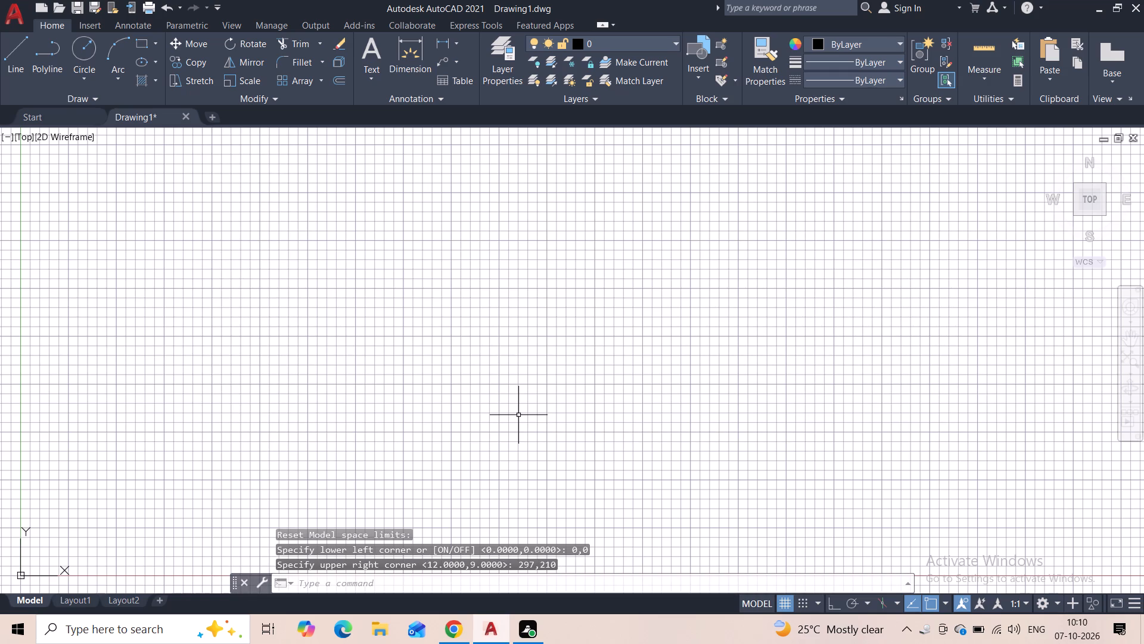
{"action": "key", "text": "z"}
{"action": "key", "text": "Return"}
{"action": "key", "text": "a"}
{"action": "key", "text": "Return"}
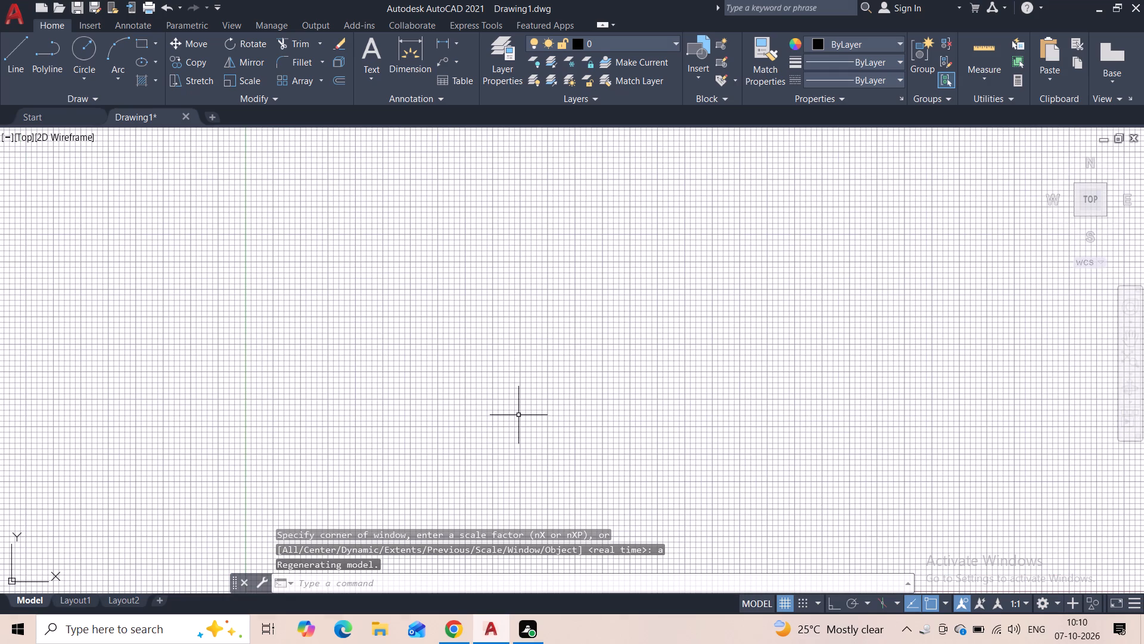
Turn off the drawing grid display.
{"action": "left_click", "coordinate": [778, 605]}
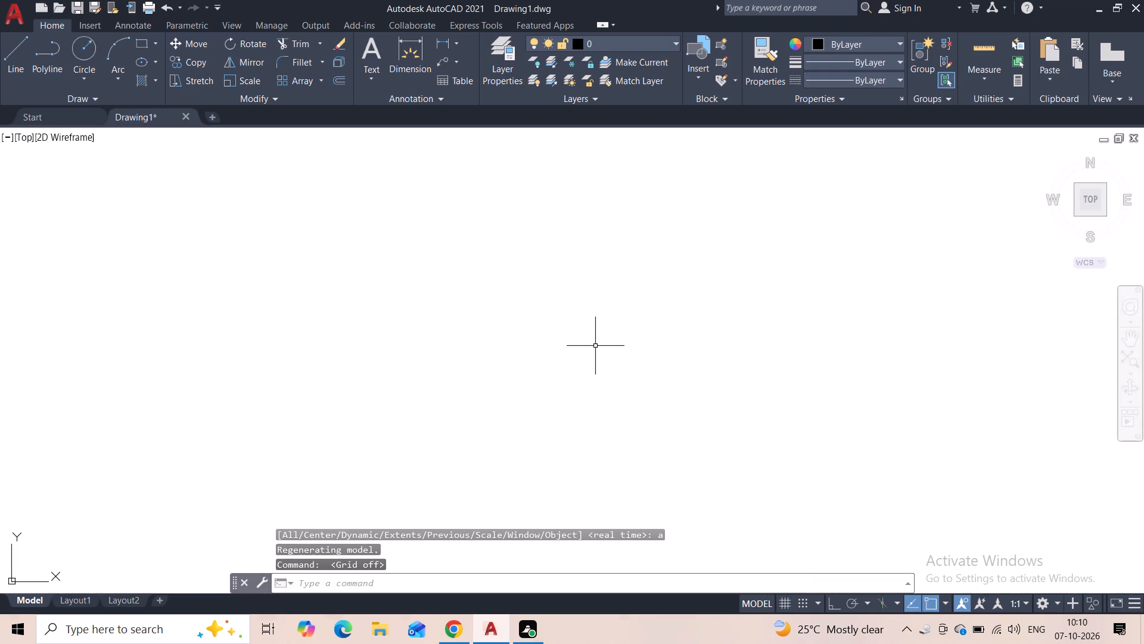
Turn on log file recording with the LOGFILEON command.
{"action": "key", "text": "l"}
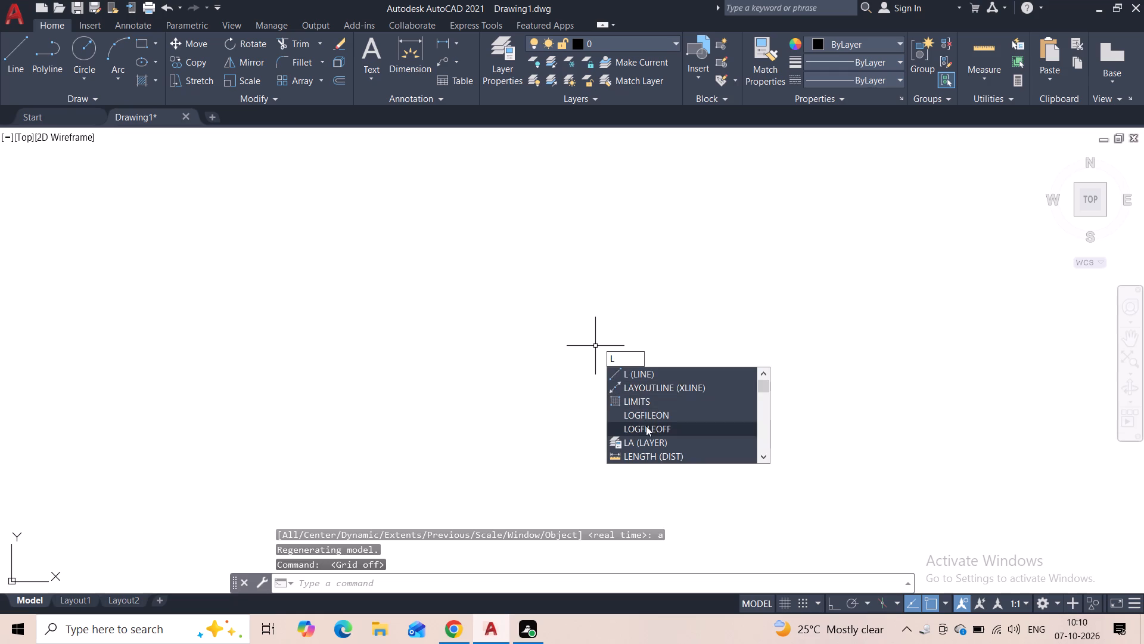
{"action": "left_click", "coordinate": [646, 418]}
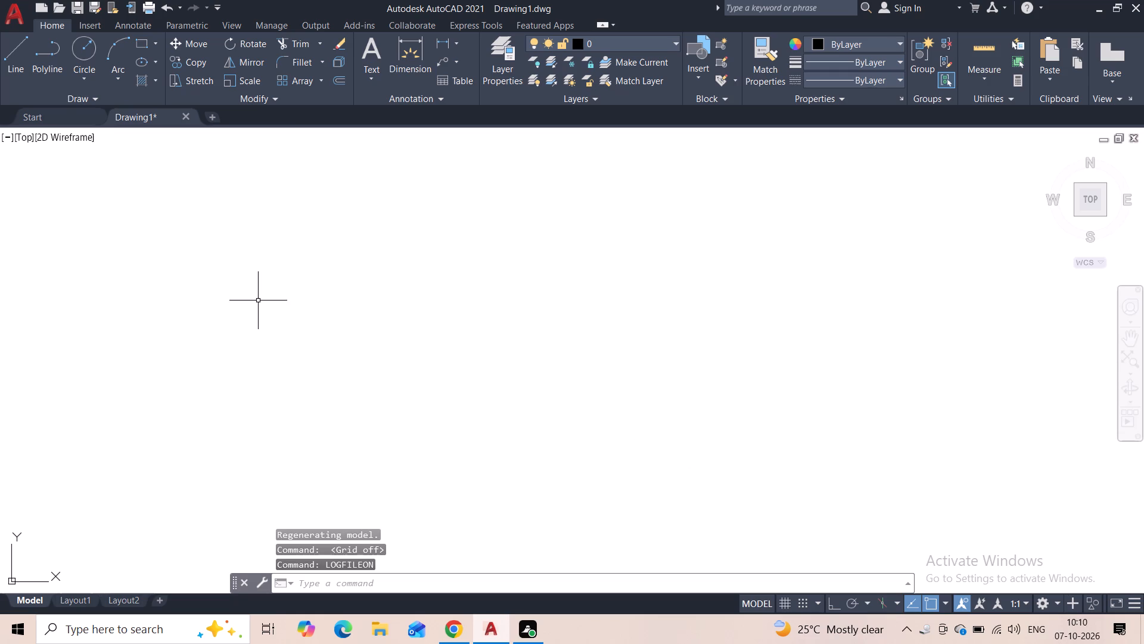
Set the drawing's length unit type to Architectural in the Drawing Units settings.
{"action": "type", "text": "uni"}
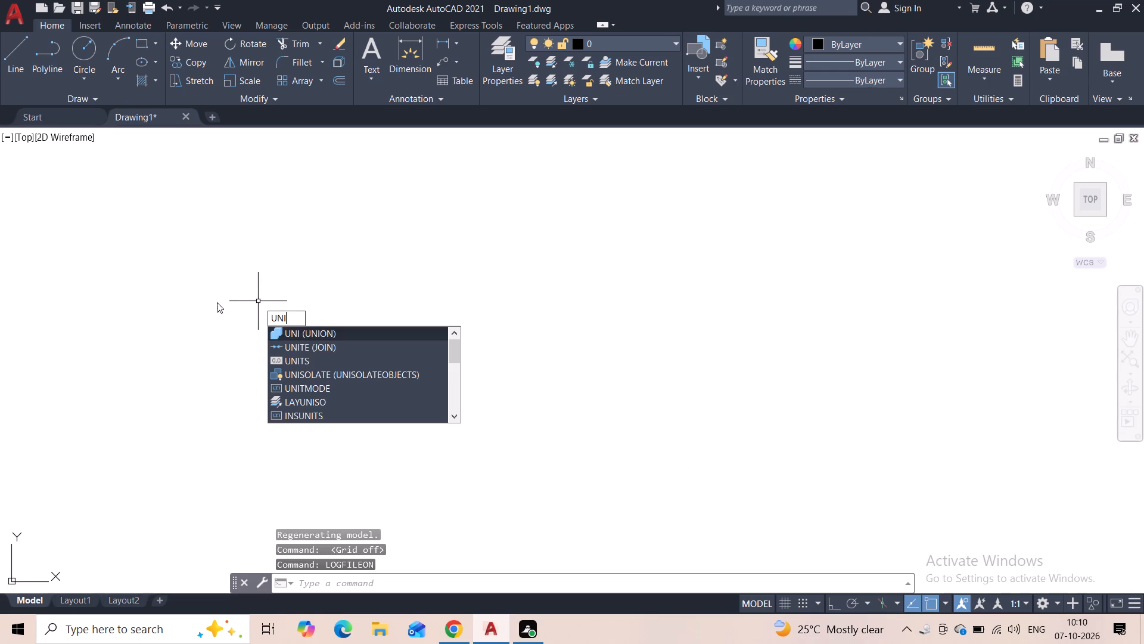
{"action": "left_click", "coordinate": [309, 358]}
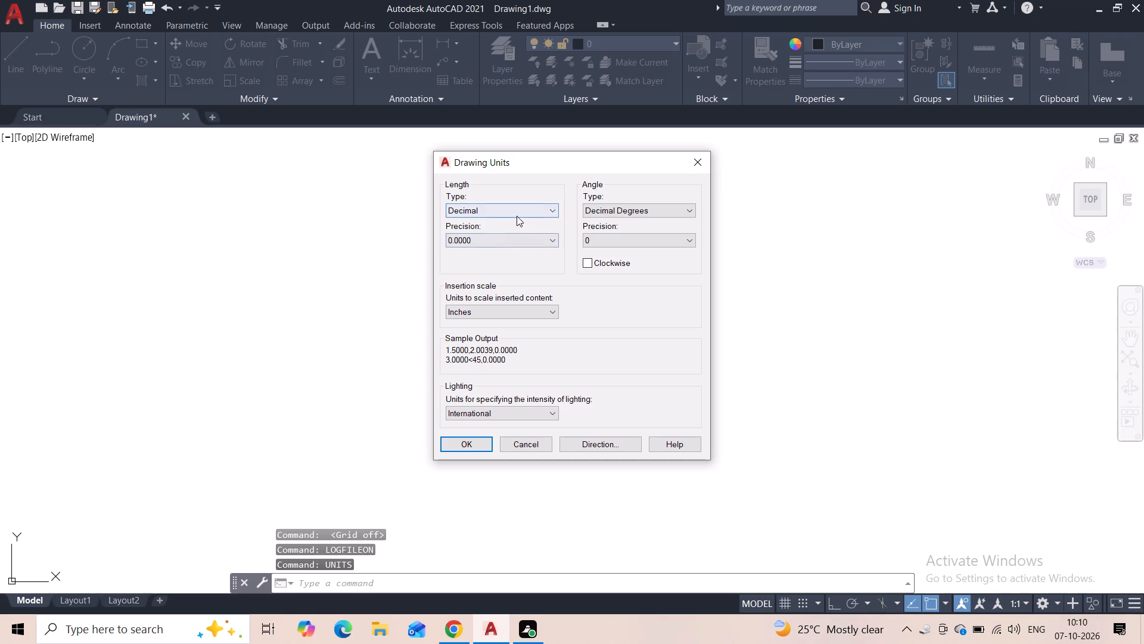
{"action": "left_click", "coordinate": [517, 216]}
{"action": "left_click", "coordinate": [506, 224]}
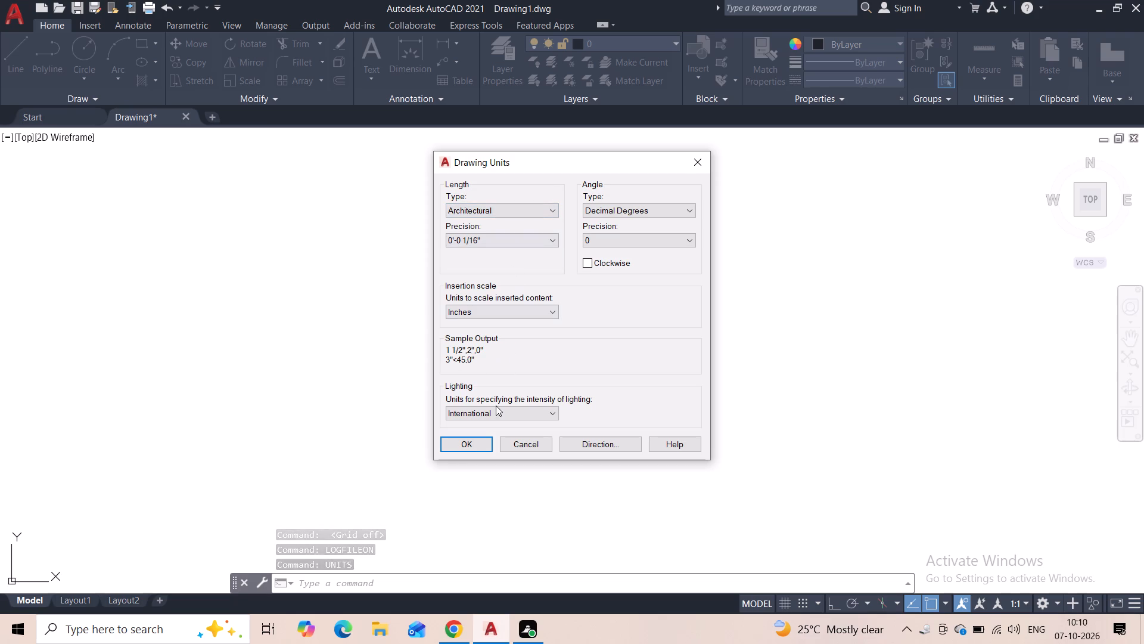
{"action": "left_click", "coordinate": [468, 444]}
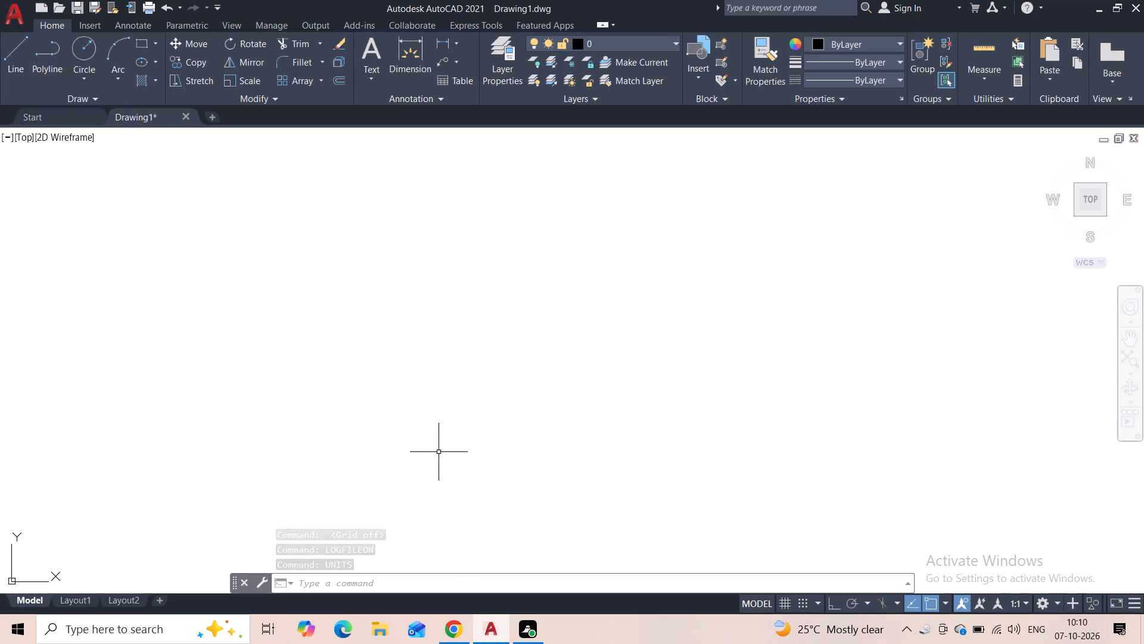
Draw a horizontal line slightly over 20' long across the lower part of the drawing area, with Ortho mode on.
{"action": "left_click", "coordinate": [17, 68]}
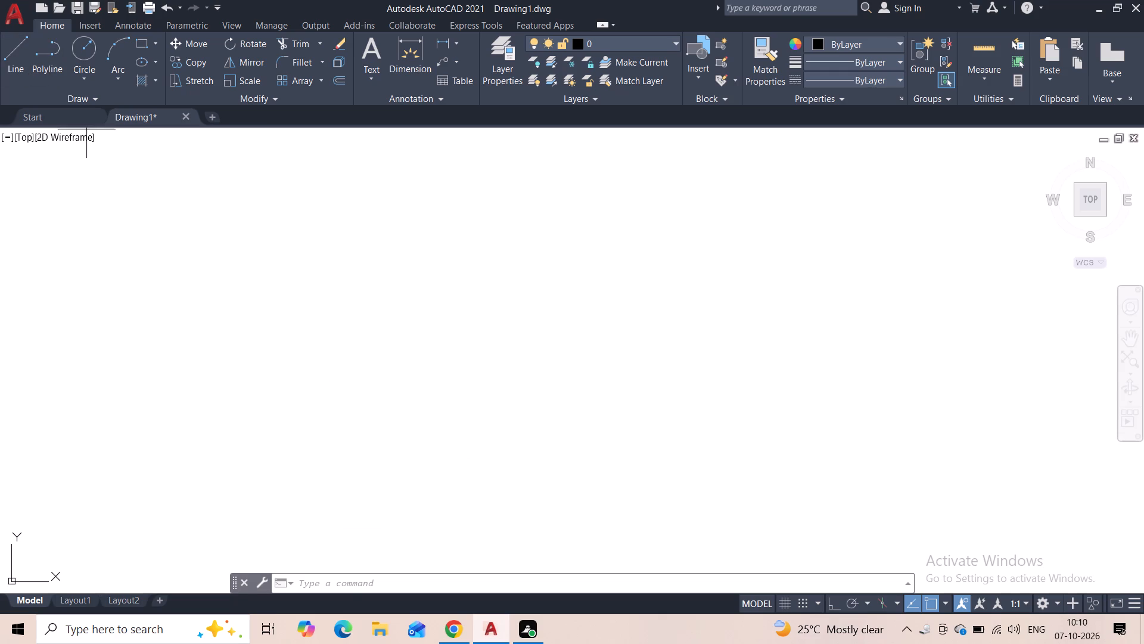
{"action": "left_click", "coordinate": [405, 449]}
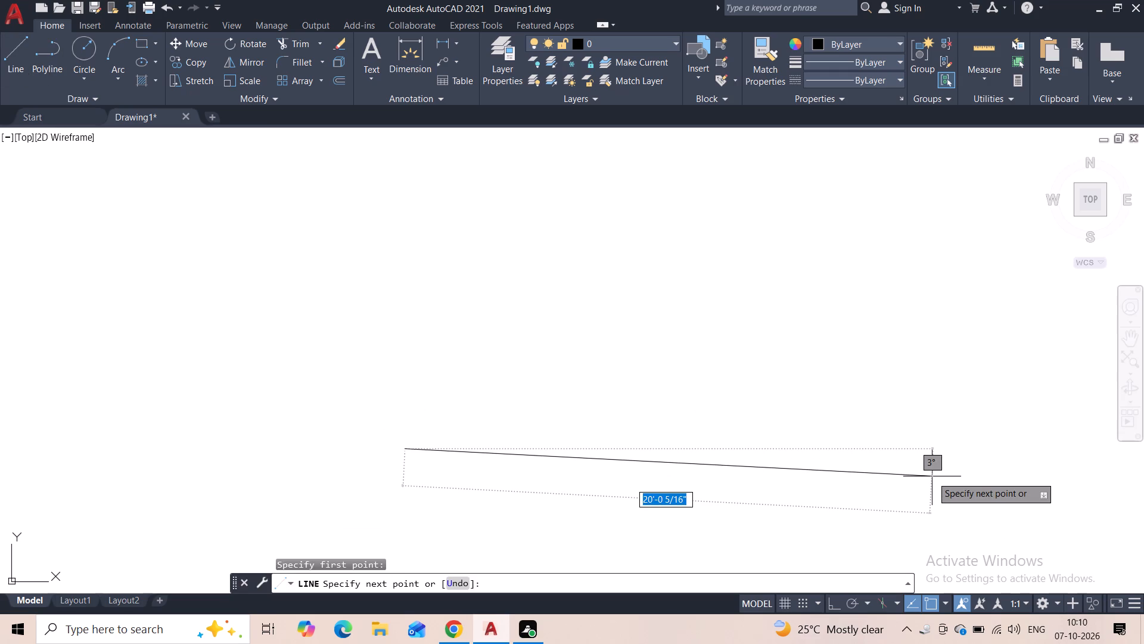
{"action": "key", "text": "F8"}
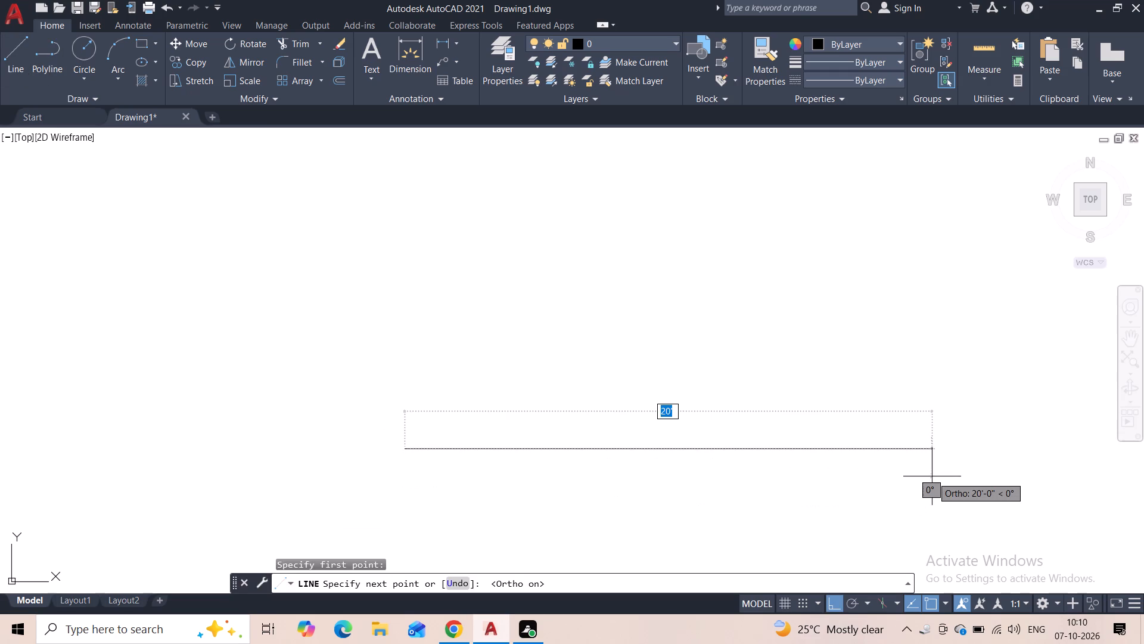
{"action": "left_click", "coordinate": [971, 461]}
{"action": "key", "text": "Escape"}
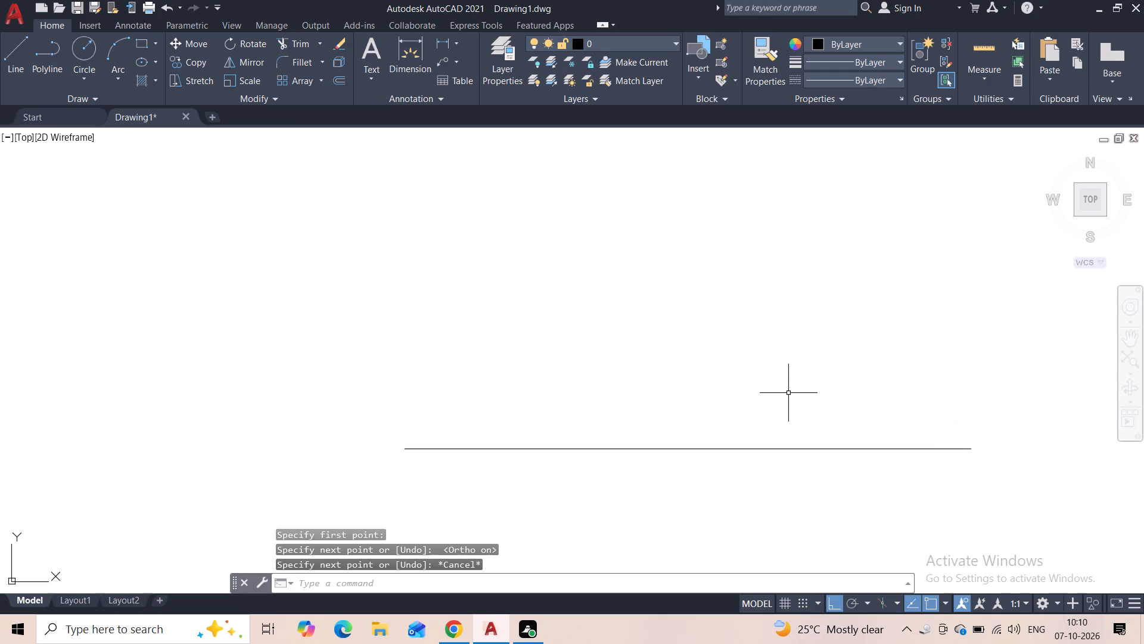
Draw a 12' vertical line upward from the left end of the horizontal line.
{"action": "left_click", "coordinate": [12, 45]}
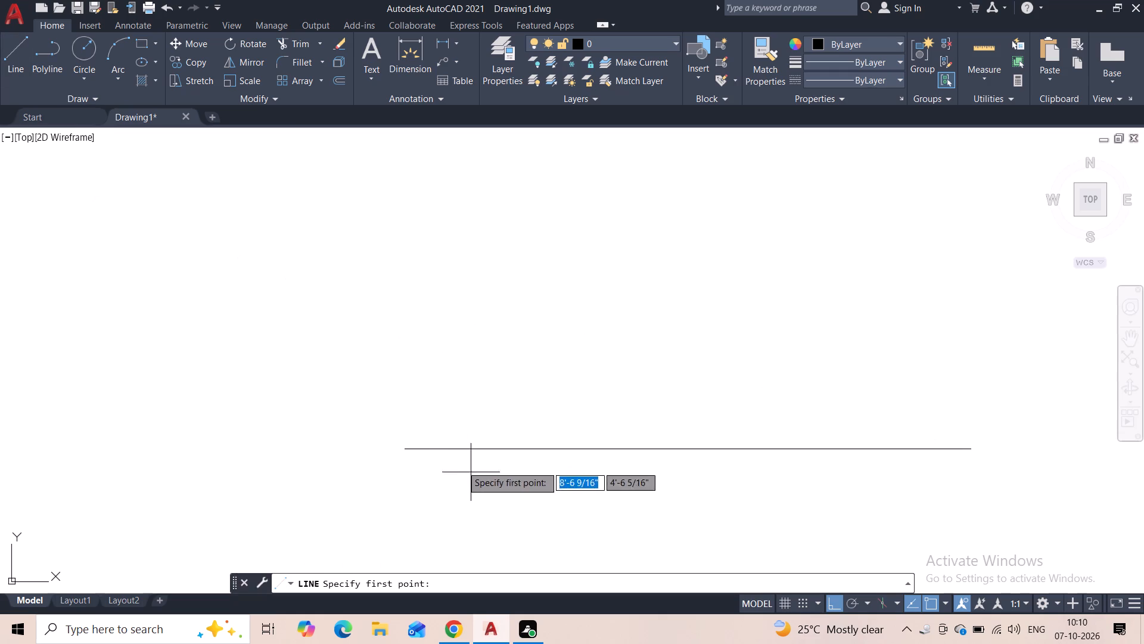
{"action": "left_click", "coordinate": [406, 447]}
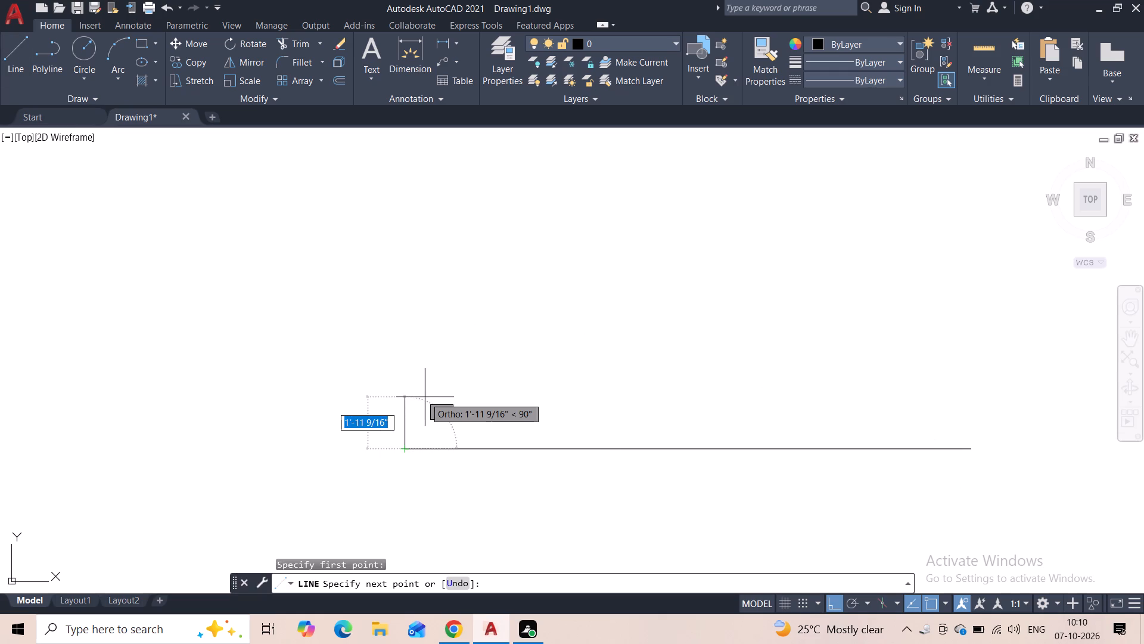
{"action": "type", "text": "12"}
{"action": "key", "text": "apostrophe"}
{"action": "key", "text": "Return"}
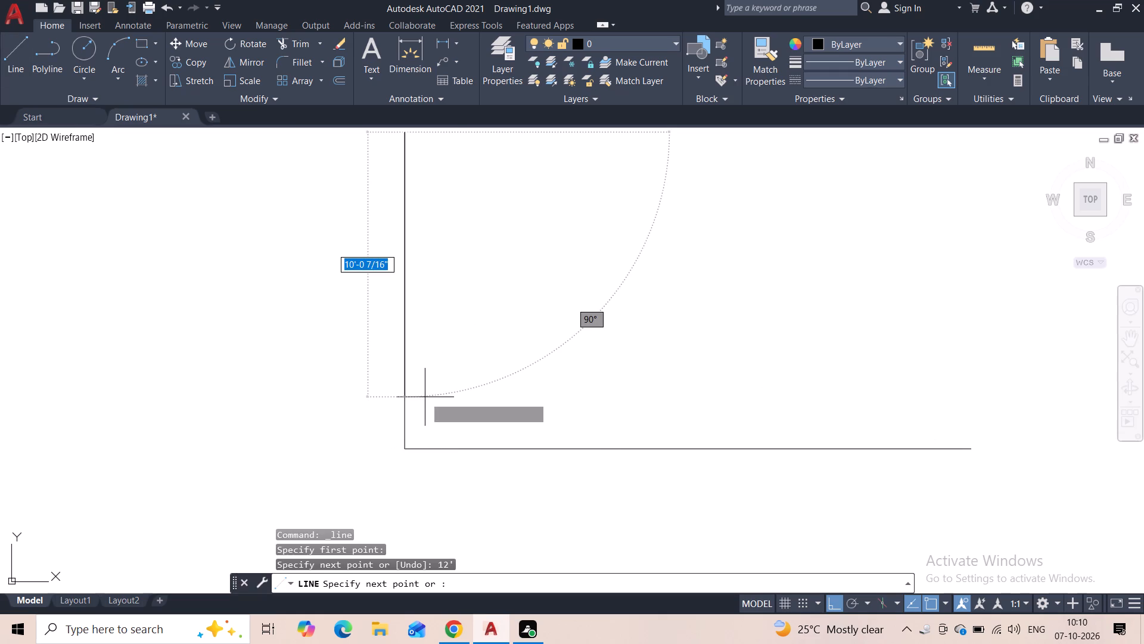
{"action": "scroll", "coordinate": [429, 360], "scroll_direction": "down", "scroll_amount": 2}
{"action": "middle_click_drag", "start_coordinate": [452, 333], "coordinate": [441, 371]}
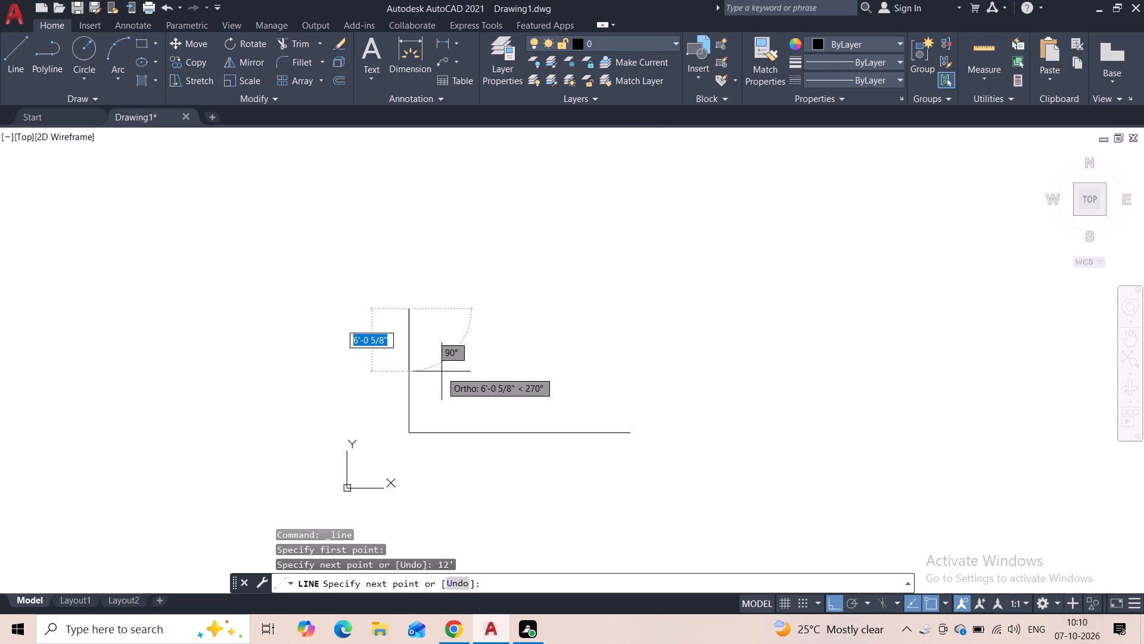
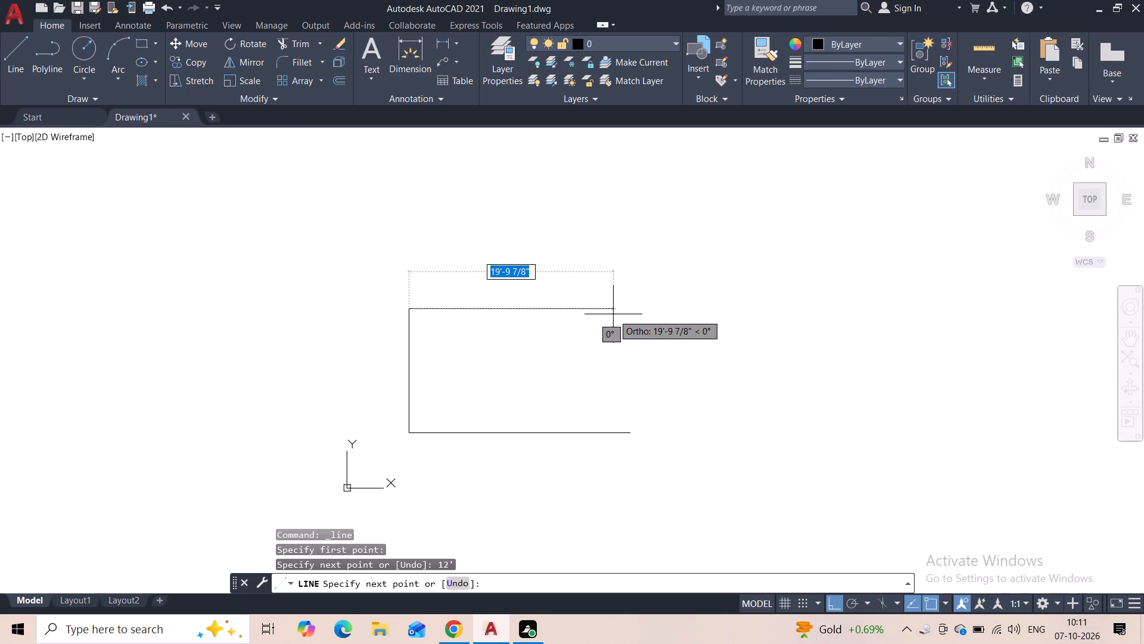
Complete the rectangular outline with a top edge about 21'-5" long and a right edge down to the bottom line's right end.
{"action": "left_click", "coordinate": [630, 318]}
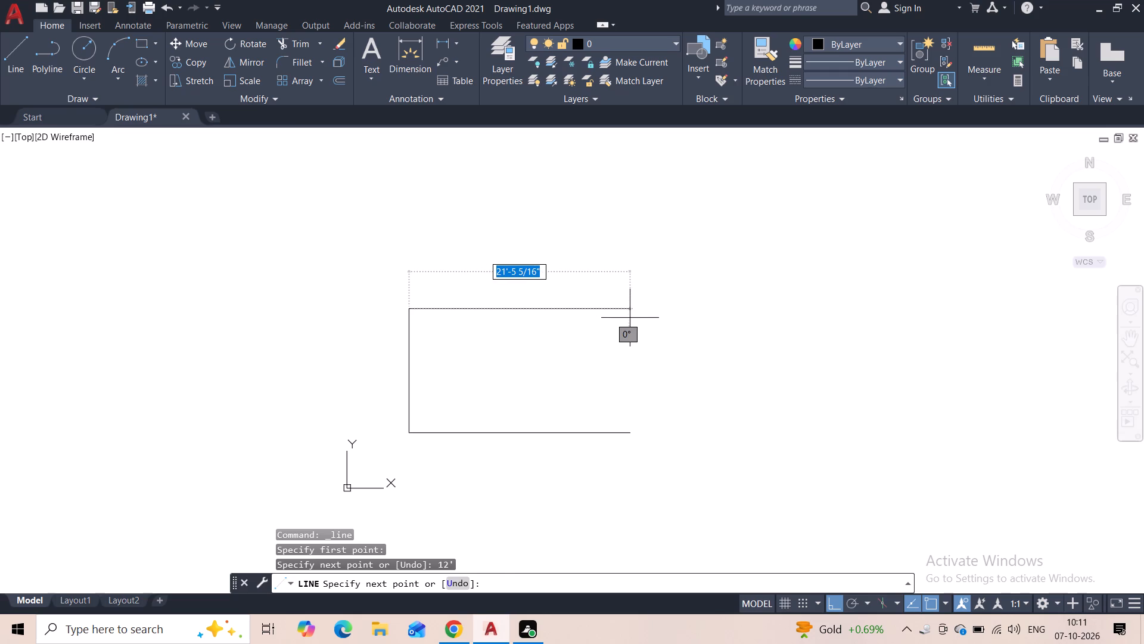
{"action": "left_click", "coordinate": [632, 434]}
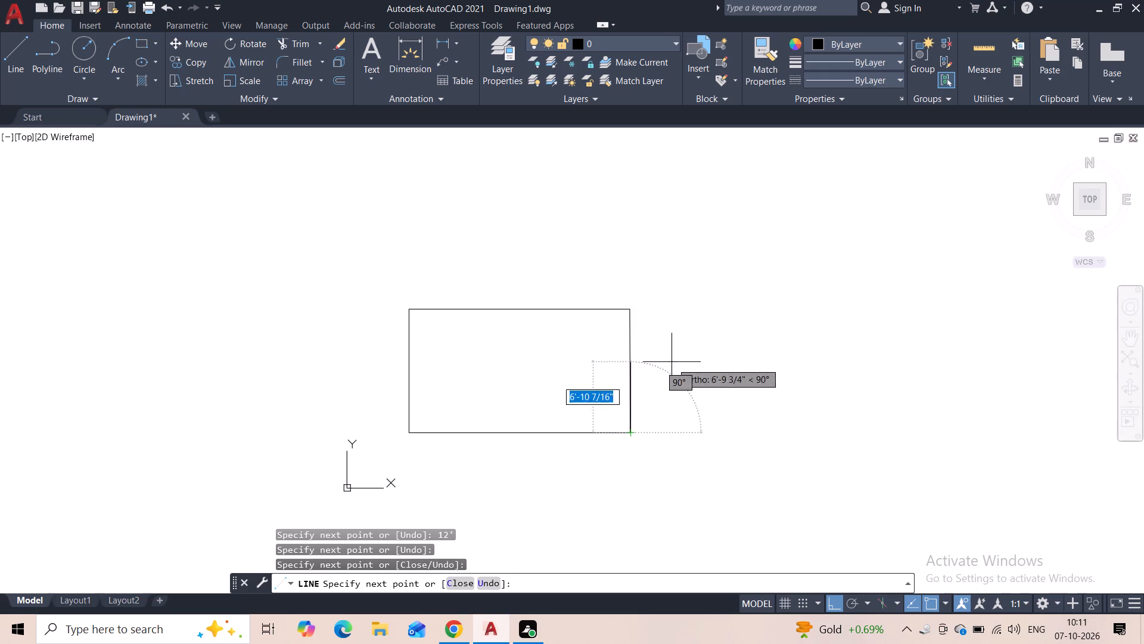
{"action": "key", "text": "Escape"}
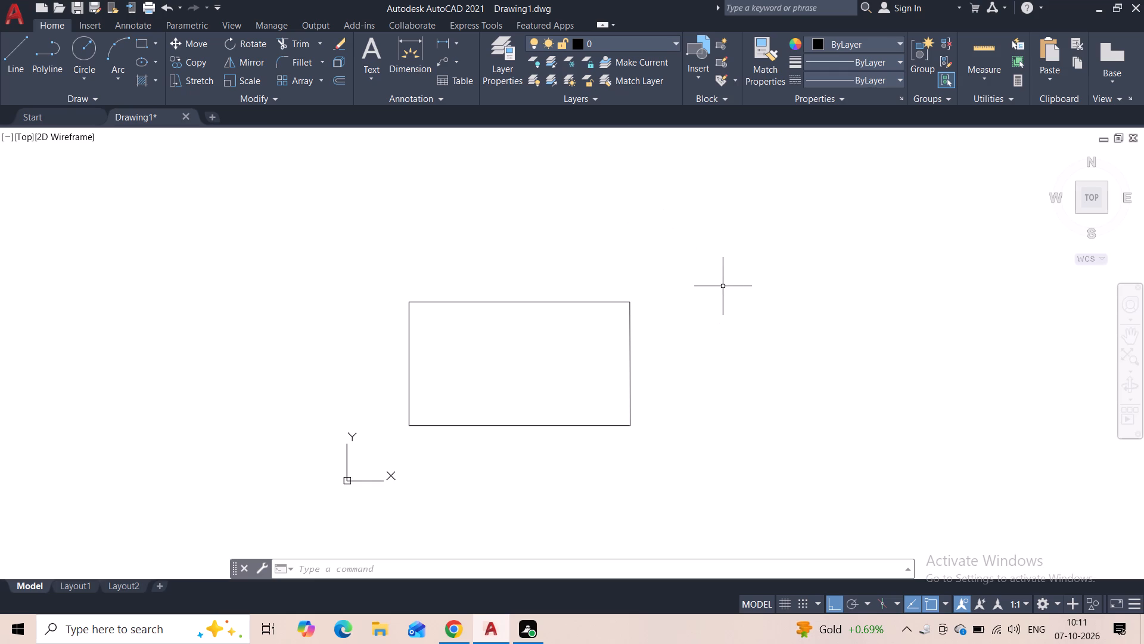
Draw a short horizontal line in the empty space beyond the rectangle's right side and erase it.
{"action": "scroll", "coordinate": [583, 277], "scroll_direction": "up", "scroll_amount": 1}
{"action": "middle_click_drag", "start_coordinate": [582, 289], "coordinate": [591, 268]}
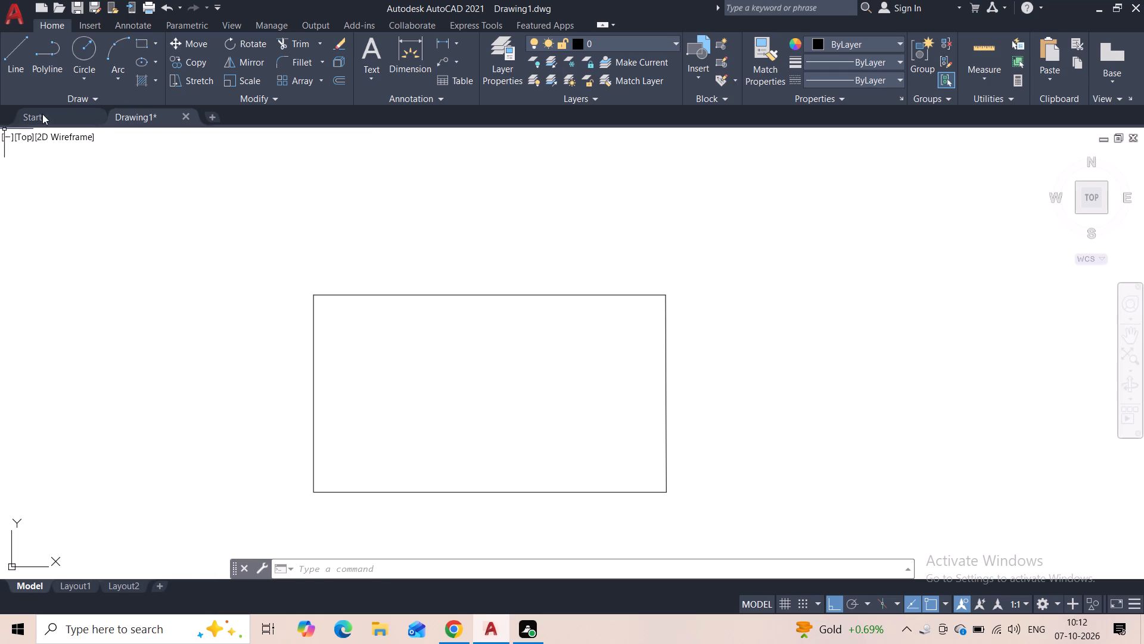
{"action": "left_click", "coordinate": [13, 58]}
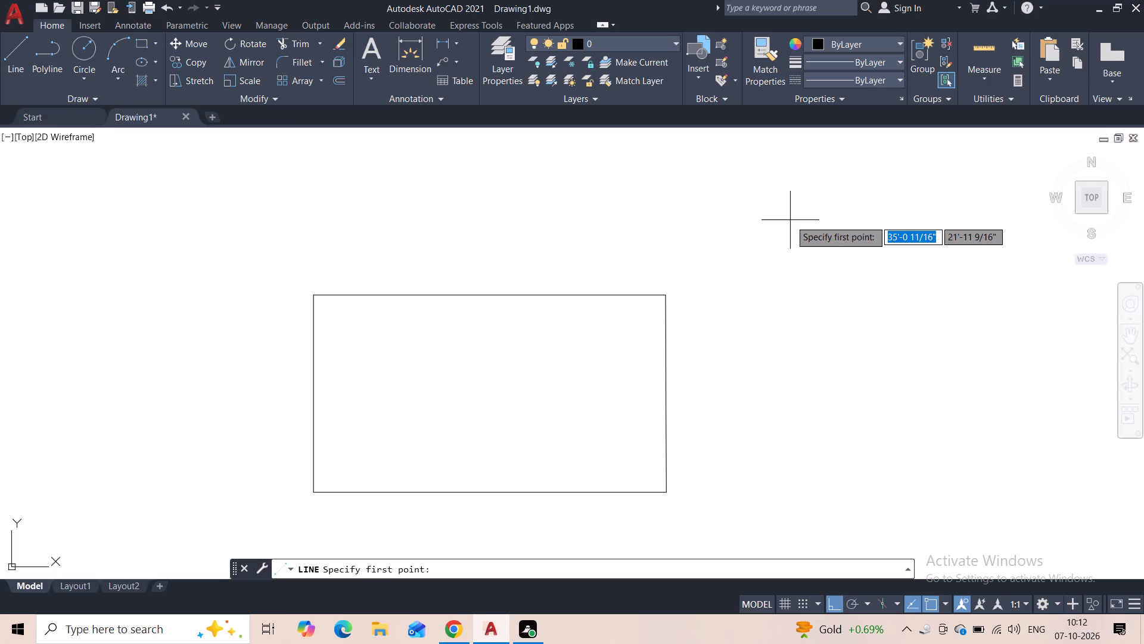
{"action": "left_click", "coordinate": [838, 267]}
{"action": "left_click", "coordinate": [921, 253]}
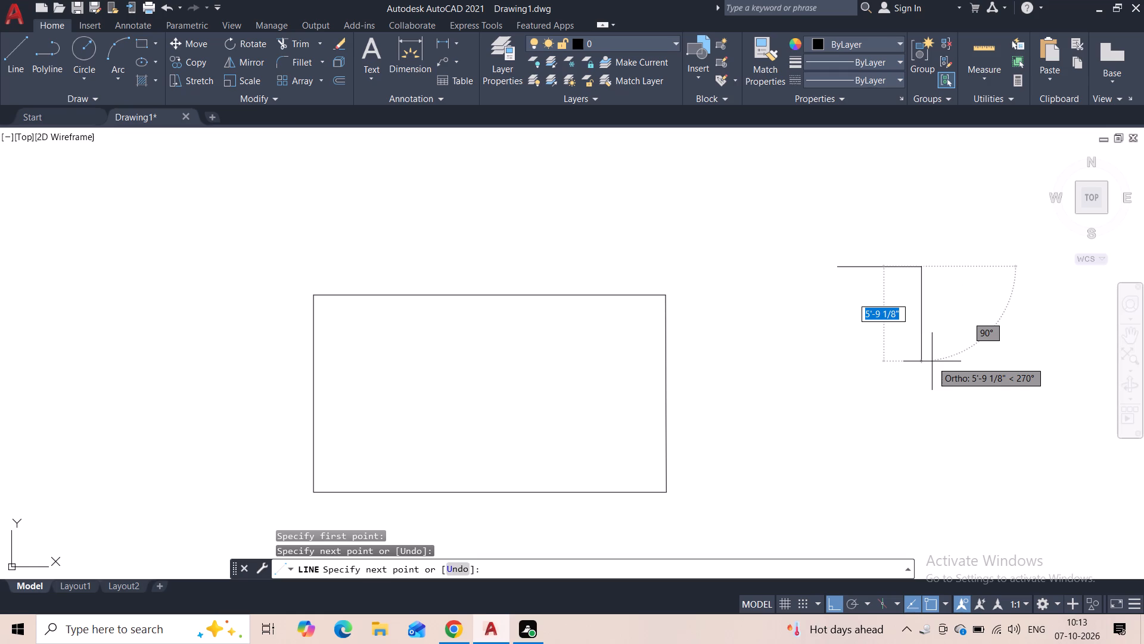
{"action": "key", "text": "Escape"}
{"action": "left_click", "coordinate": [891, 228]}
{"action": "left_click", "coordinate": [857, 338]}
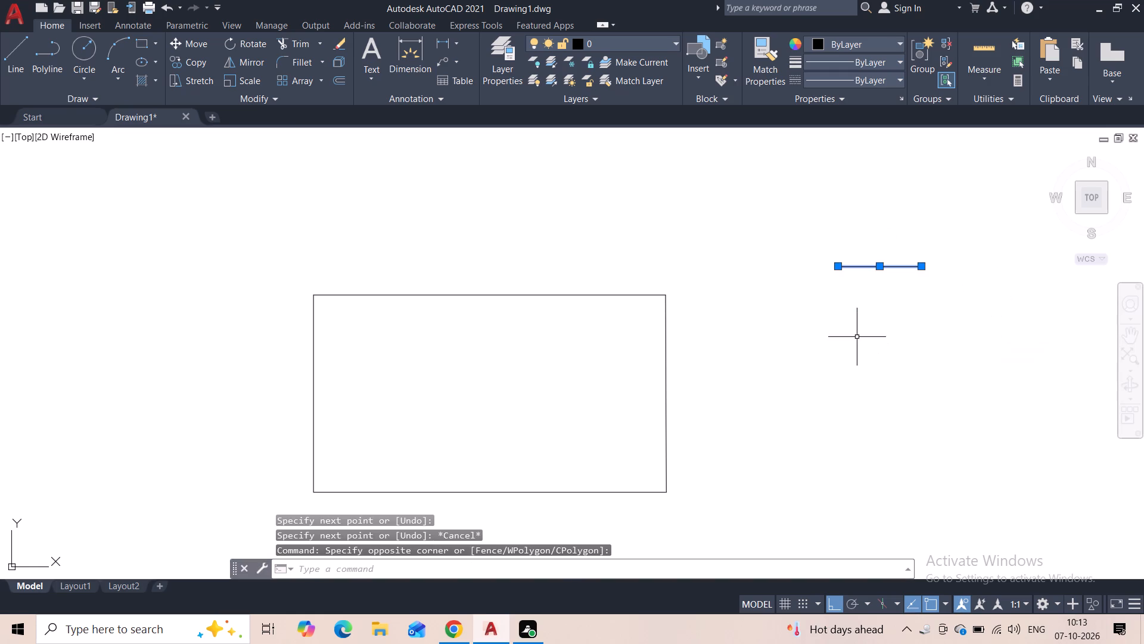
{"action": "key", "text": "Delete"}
Draw a vertical line down from the outline's top edge near its left end, continuing horizontally to the right edge.
{"action": "left_click", "coordinate": [139, 50]}
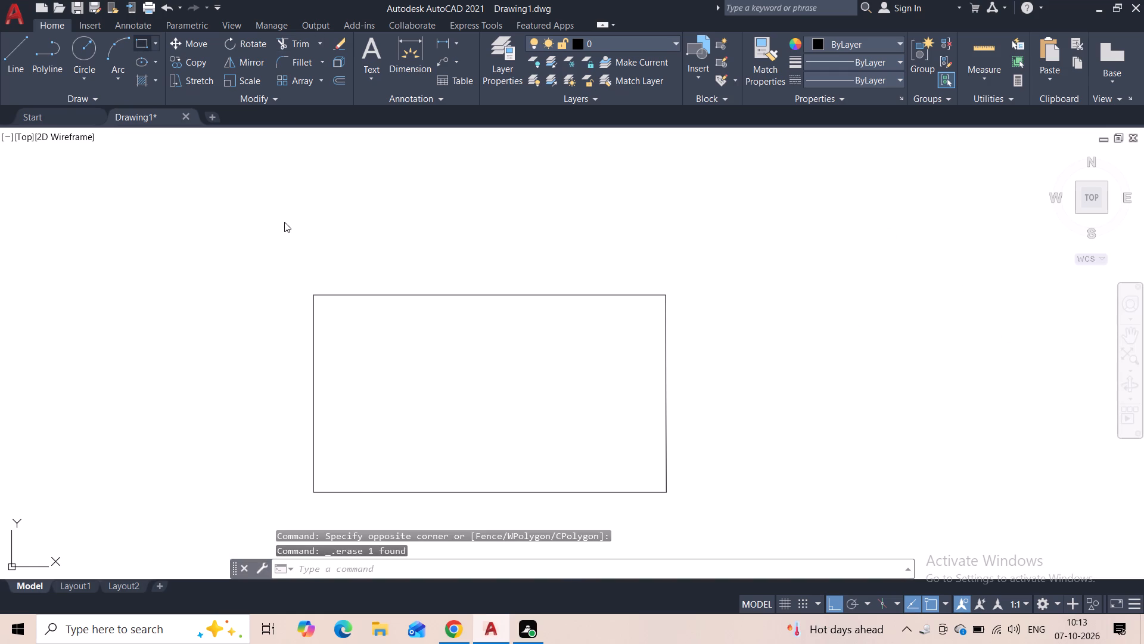
{"action": "key", "text": "Escape"}
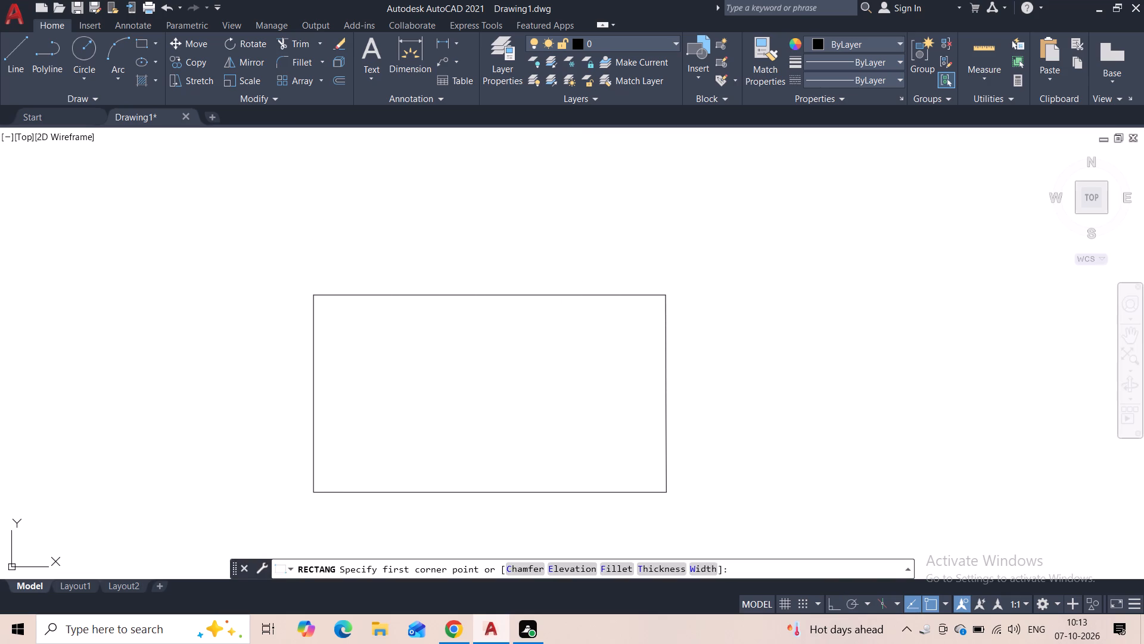
{"action": "left_click", "coordinate": [6, 49]}
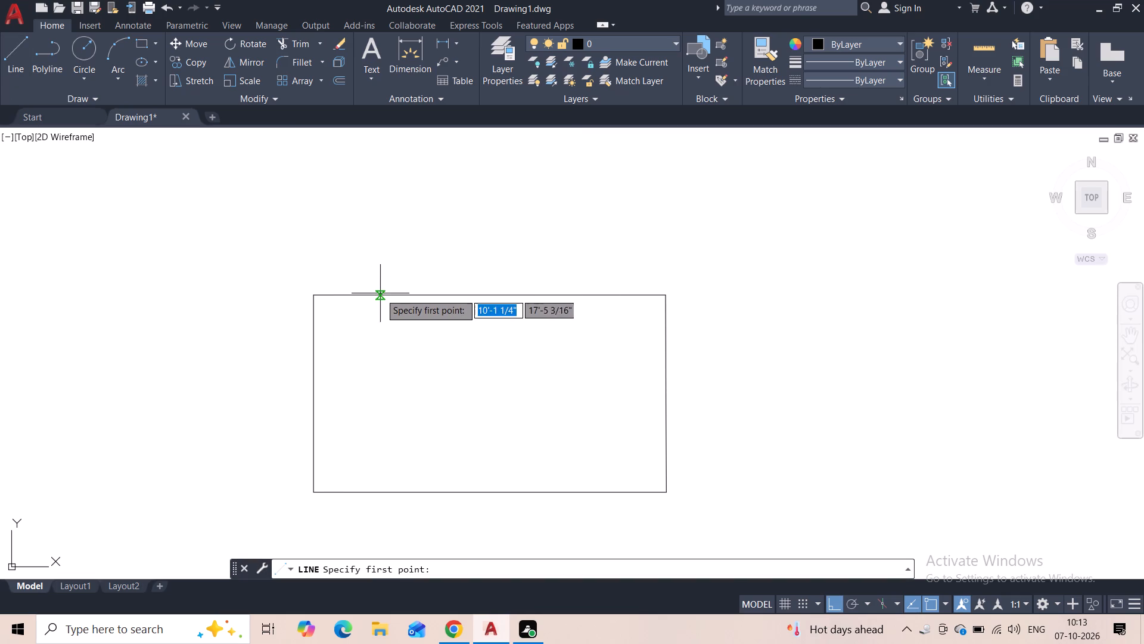
{"action": "left_click", "coordinate": [380, 293]}
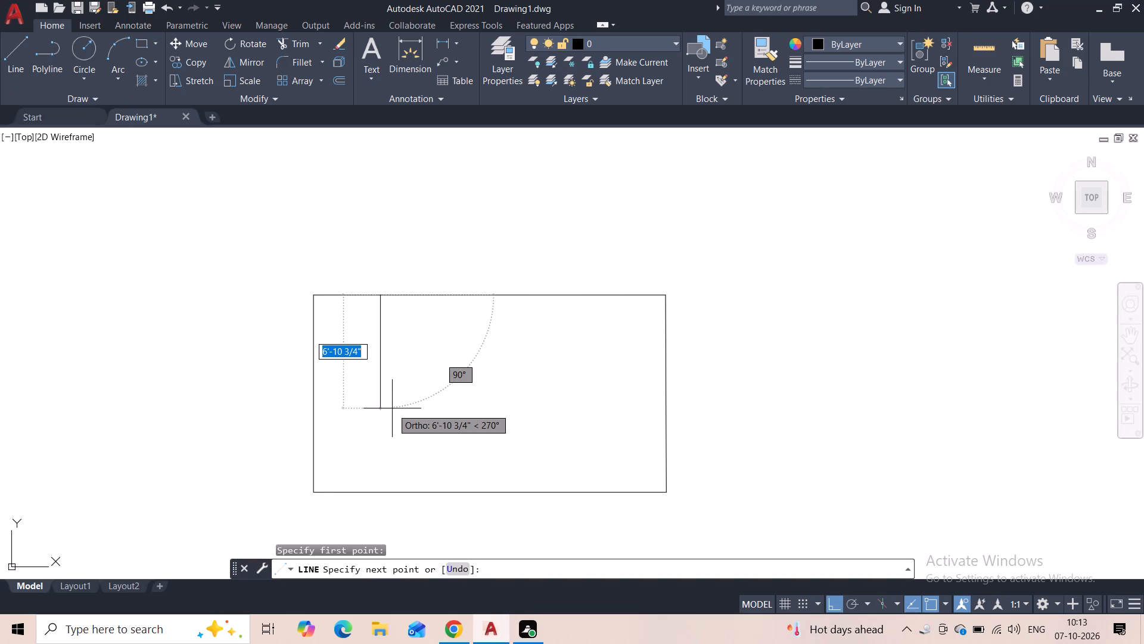
{"action": "left_click", "coordinate": [387, 441]}
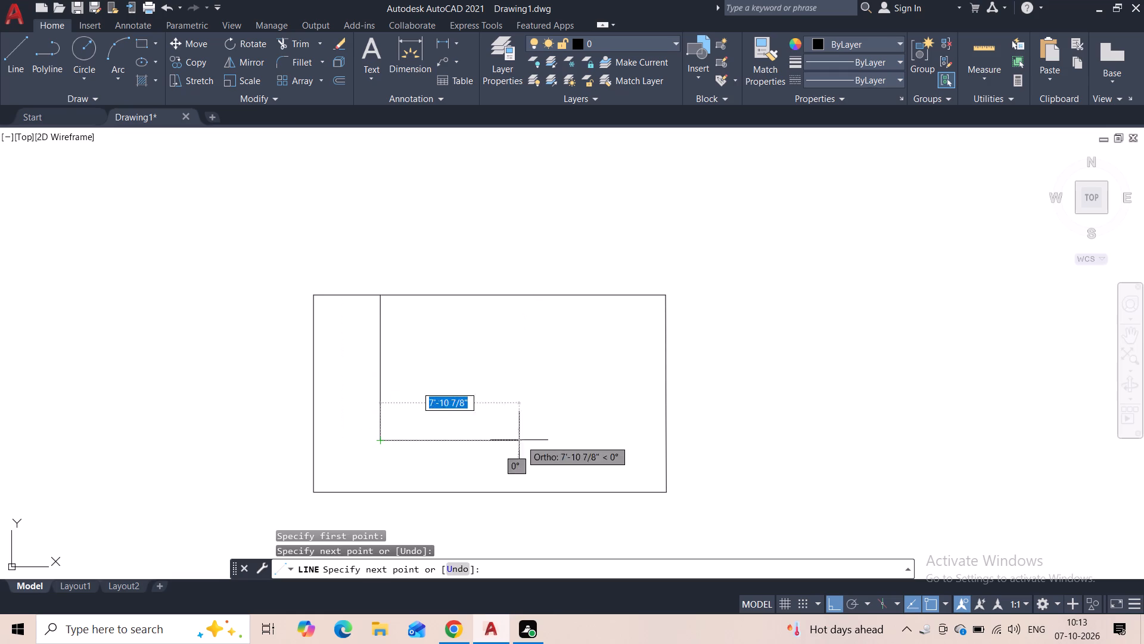
{"action": "left_click", "coordinate": [668, 436]}
{"action": "key", "text": "Escape"}
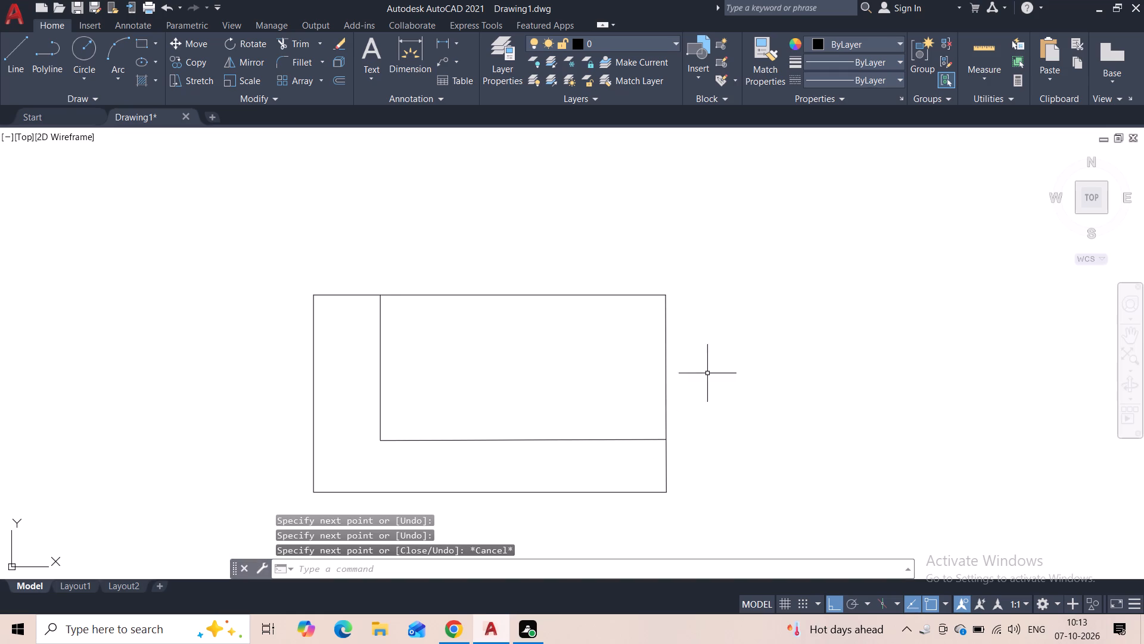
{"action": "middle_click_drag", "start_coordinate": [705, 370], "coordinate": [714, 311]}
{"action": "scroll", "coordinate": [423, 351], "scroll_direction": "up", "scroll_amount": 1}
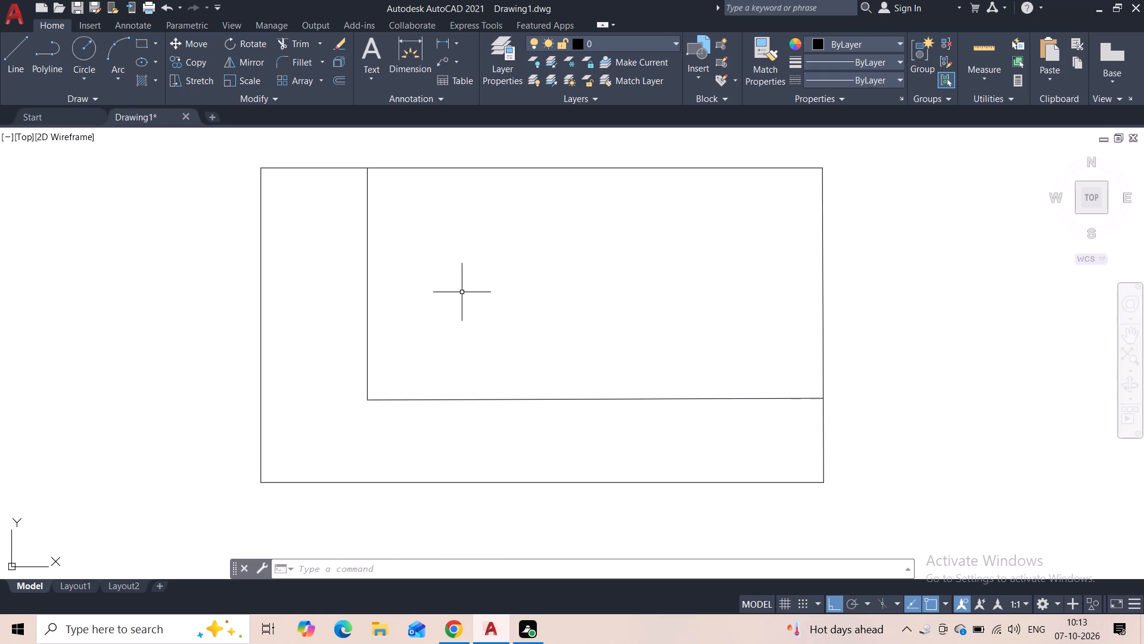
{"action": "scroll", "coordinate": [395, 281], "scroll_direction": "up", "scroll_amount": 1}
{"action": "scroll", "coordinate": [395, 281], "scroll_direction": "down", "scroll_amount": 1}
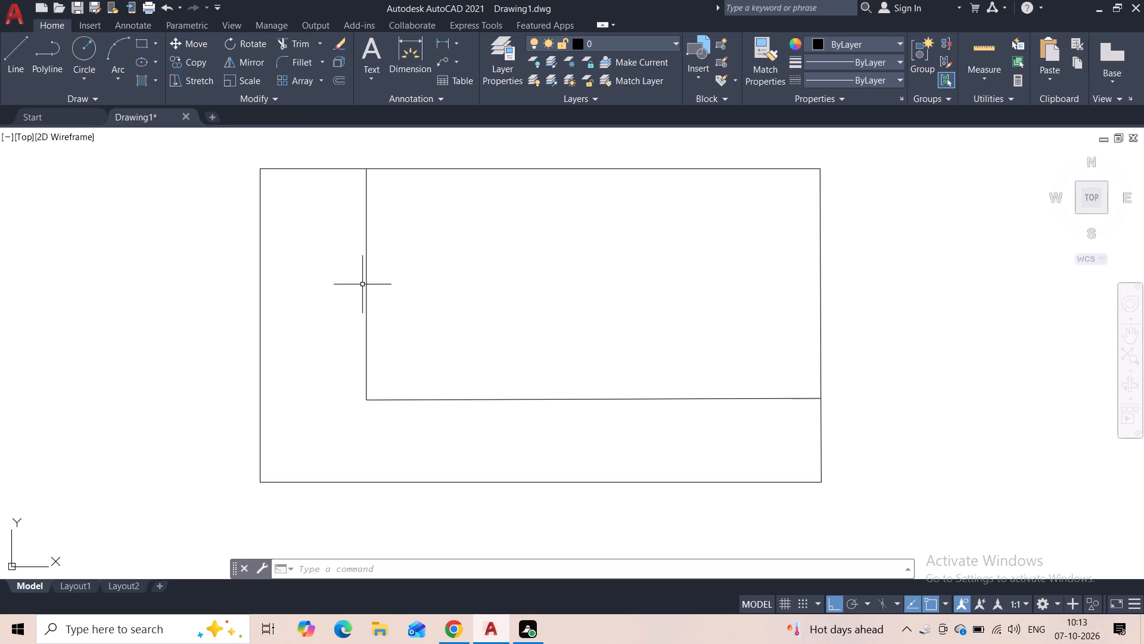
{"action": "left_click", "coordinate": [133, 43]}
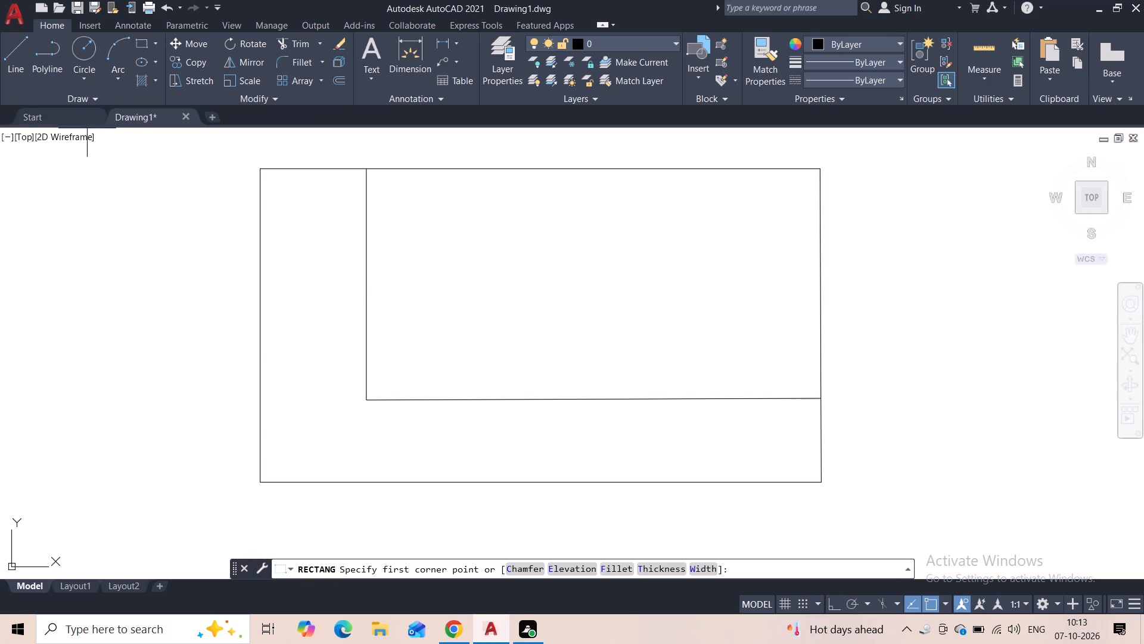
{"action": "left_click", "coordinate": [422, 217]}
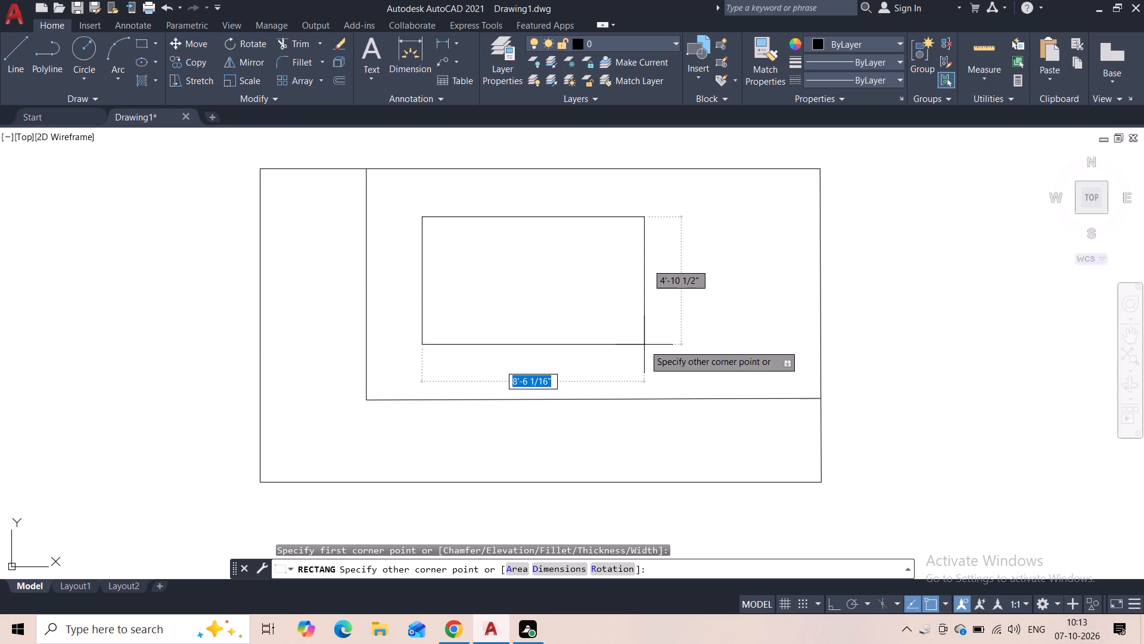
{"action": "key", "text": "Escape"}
Draw a rectangle about 10'-9" by 6'-2" inside the upper-right area bounded by the inner lines.
{"action": "key", "text": "space"}
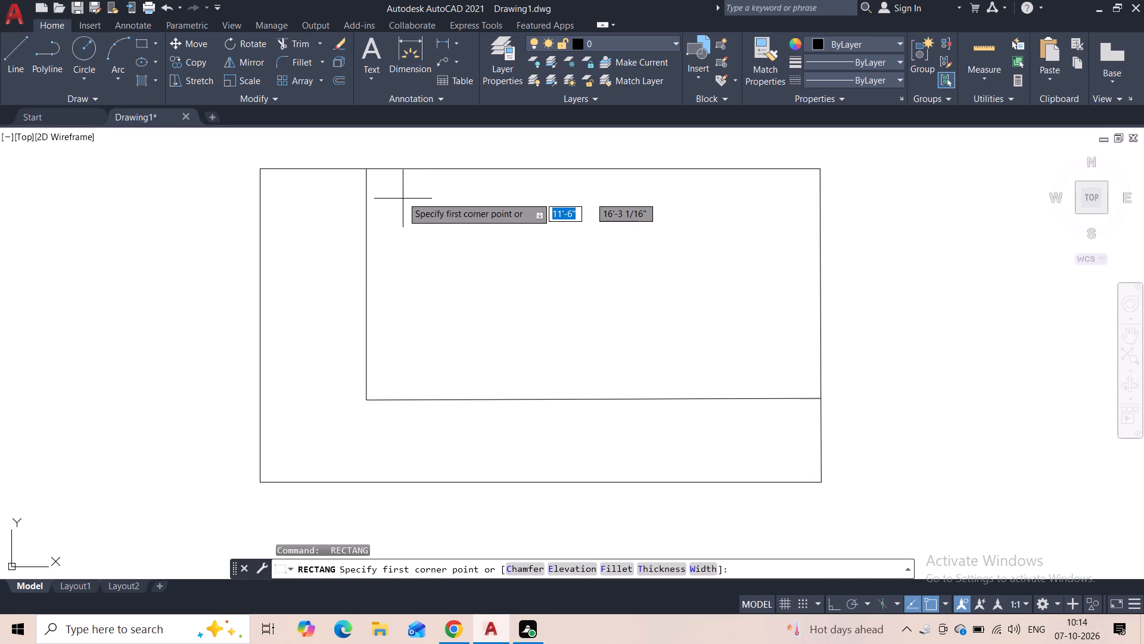
{"action": "left_click", "coordinate": [402, 197]}
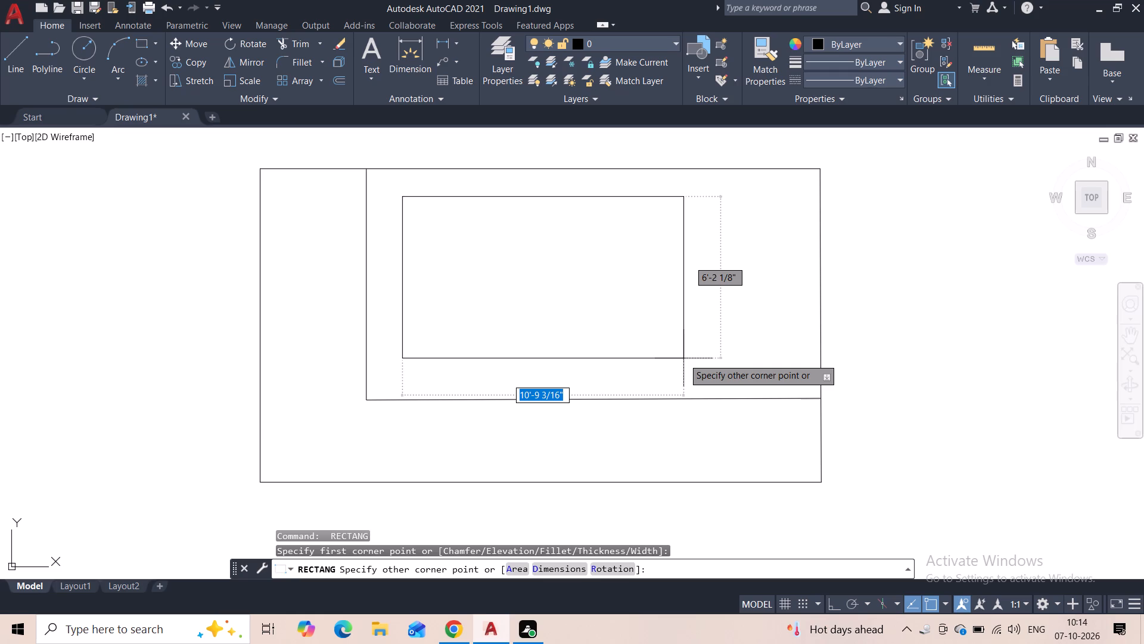
{"action": "left_click", "coordinate": [683, 358]}
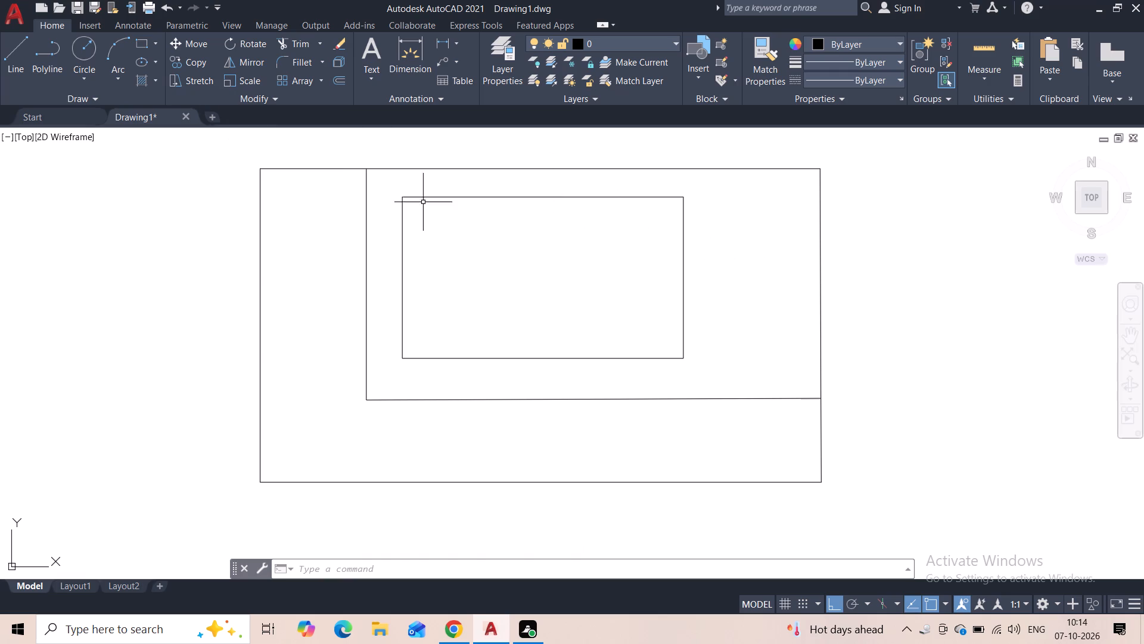
Offset the inner rectangle by 3", once to its inside and once to its outside.
{"action": "left_click", "coordinate": [555, 192]}
{"action": "left_click", "coordinate": [546, 215]}
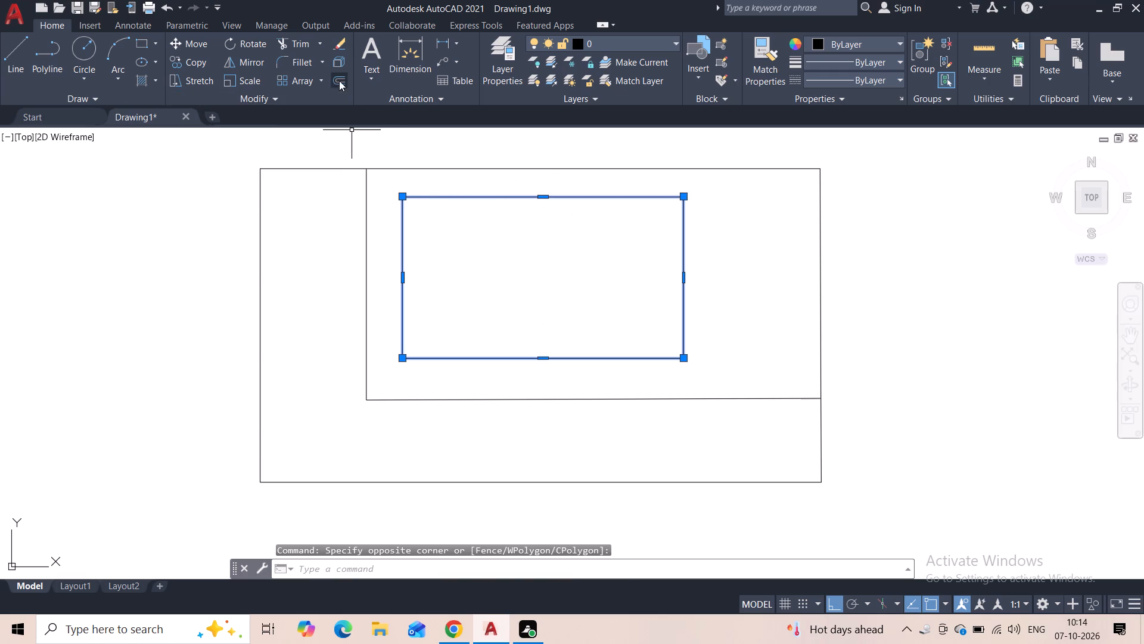
{"action": "left_click", "coordinate": [339, 80]}
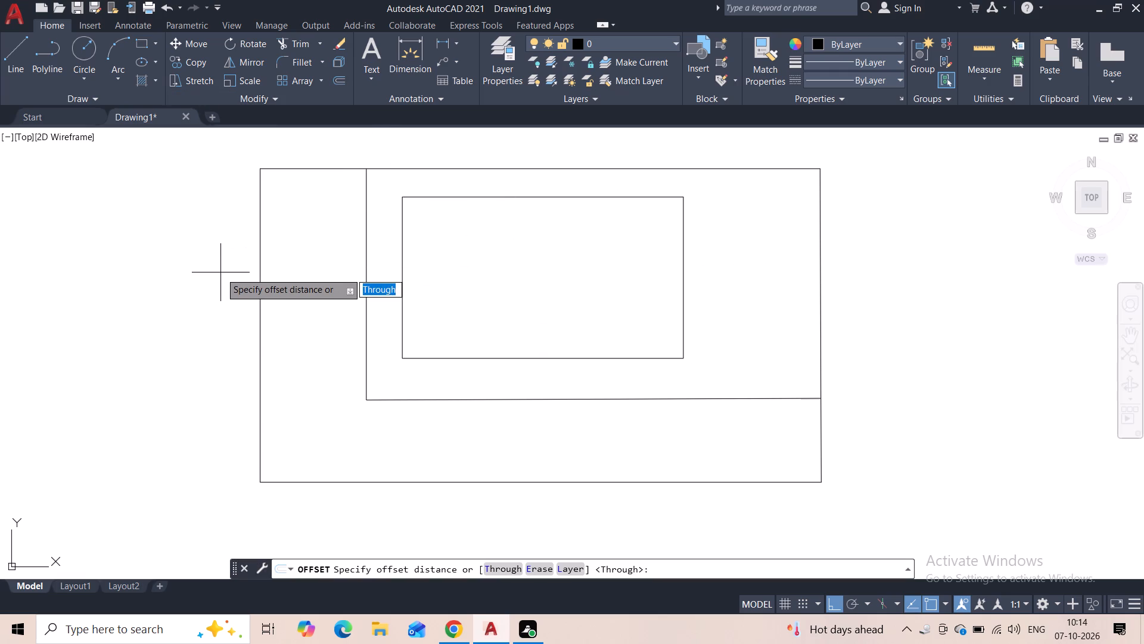
{"action": "type", "text": "3\""}
{"action": "key", "text": "Return"}
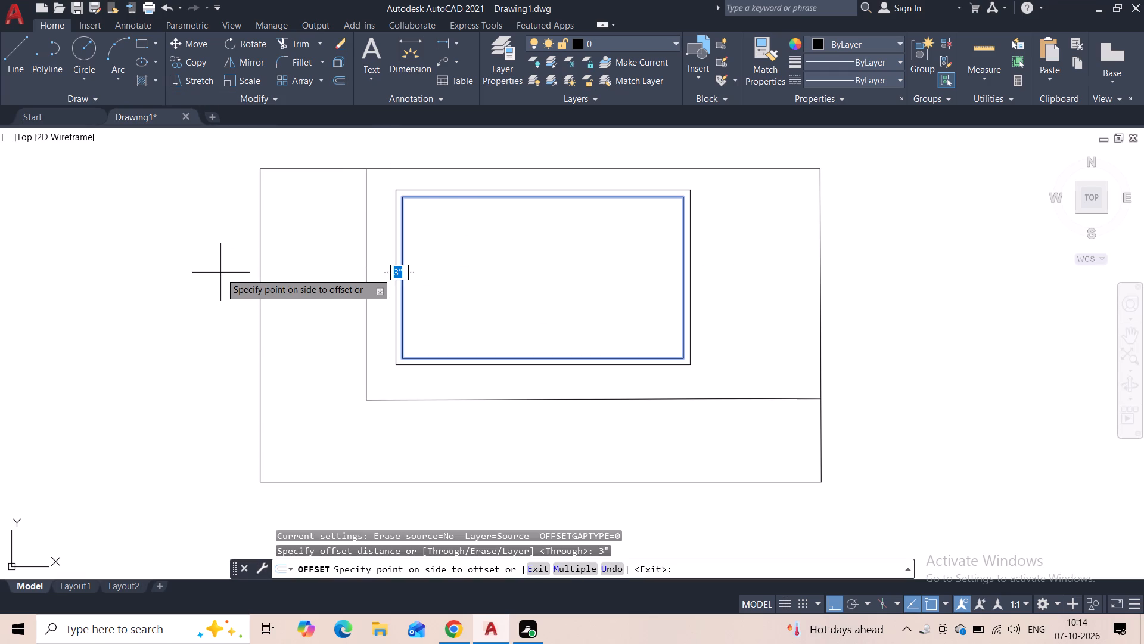
{"action": "left_click", "coordinate": [461, 240]}
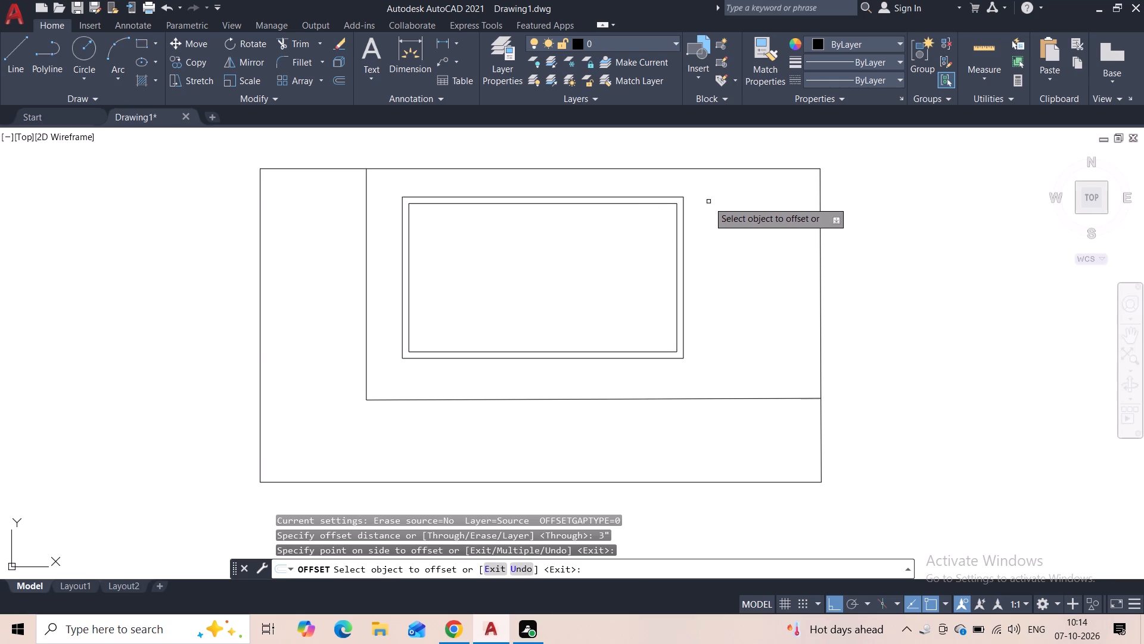
{"action": "scroll", "coordinate": [707, 222], "scroll_direction": "down", "scroll_amount": 1}
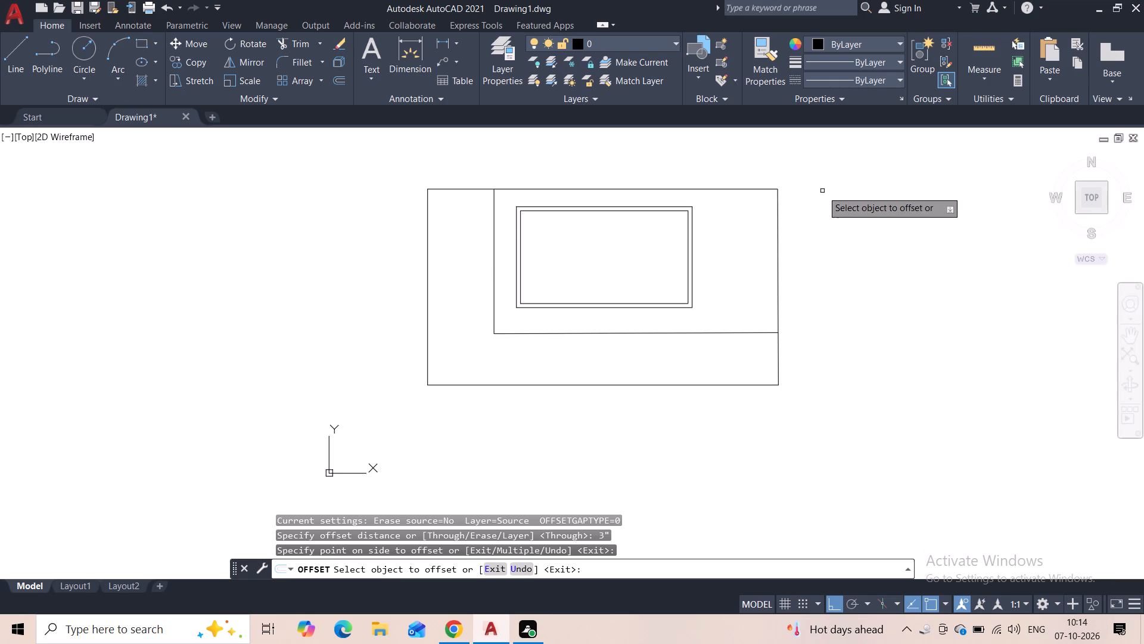
{"action": "scroll", "coordinate": [622, 256], "scroll_direction": "up", "scroll_amount": 1}
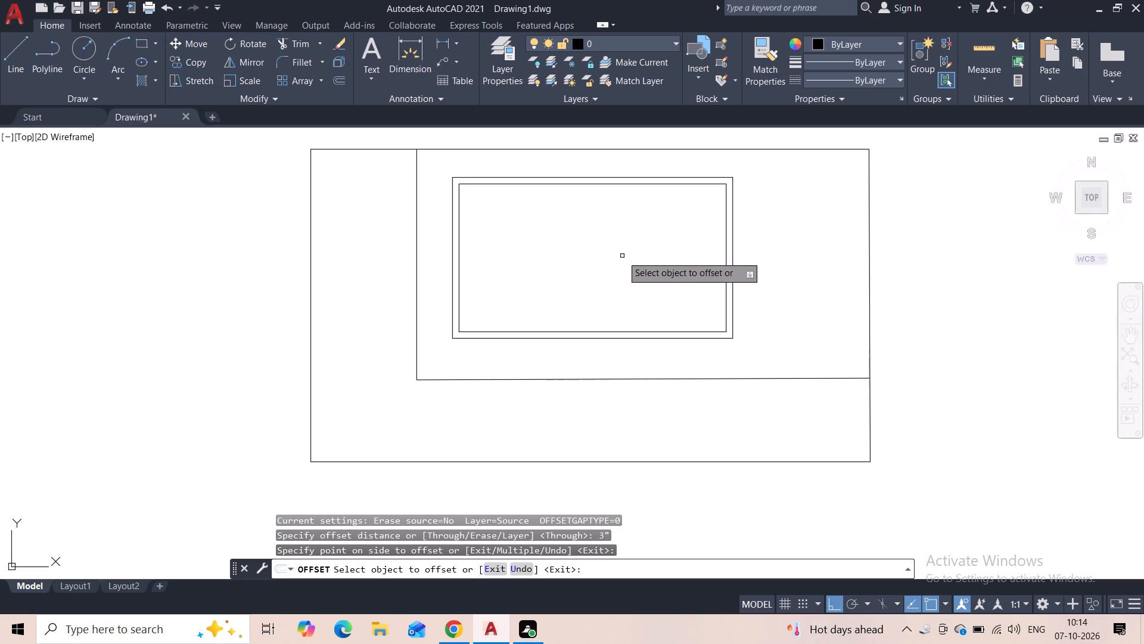
{"action": "scroll", "coordinate": [623, 236], "scroll_direction": "up", "scroll_amount": 1}
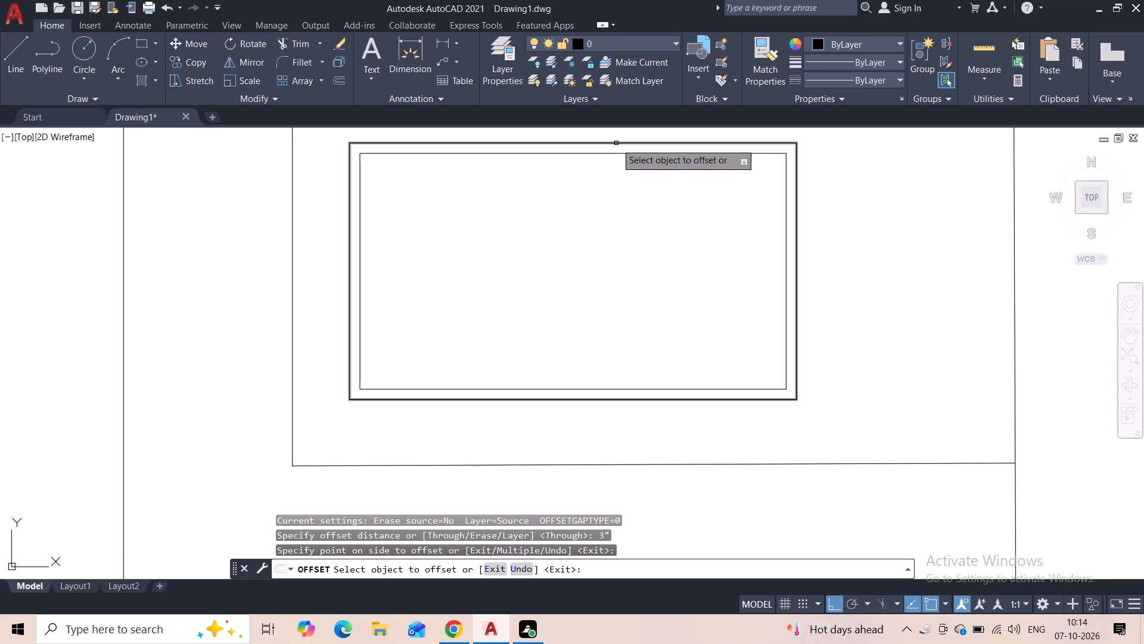
{"action": "left_click", "coordinate": [616, 143]}
{"action": "left_click", "coordinate": [849, 187]}
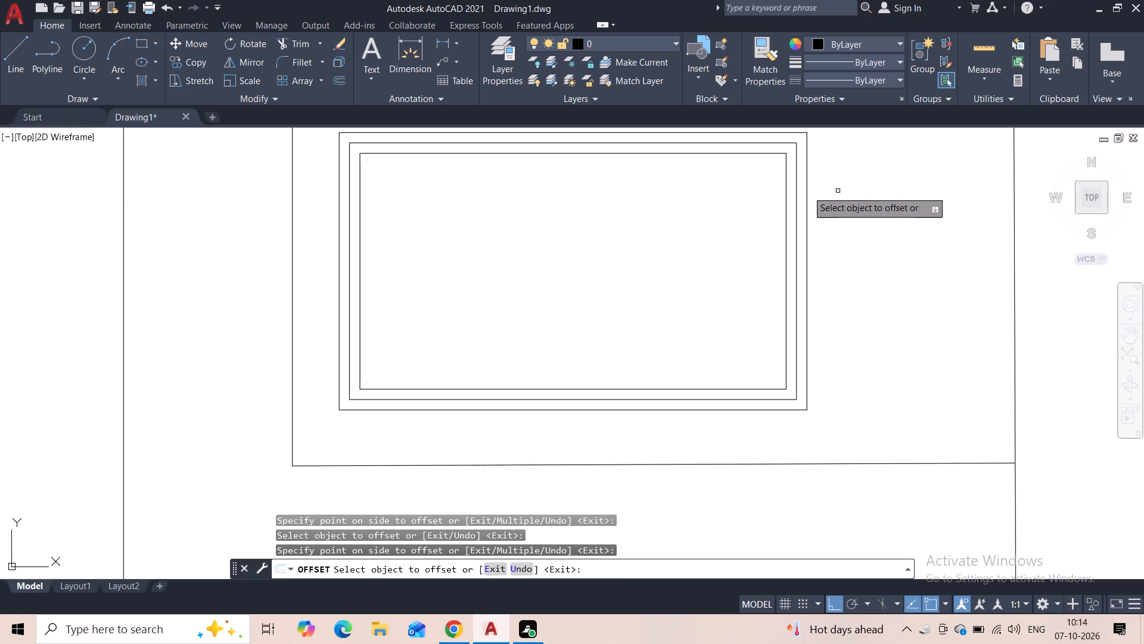
{"action": "key", "text": "Escape"}
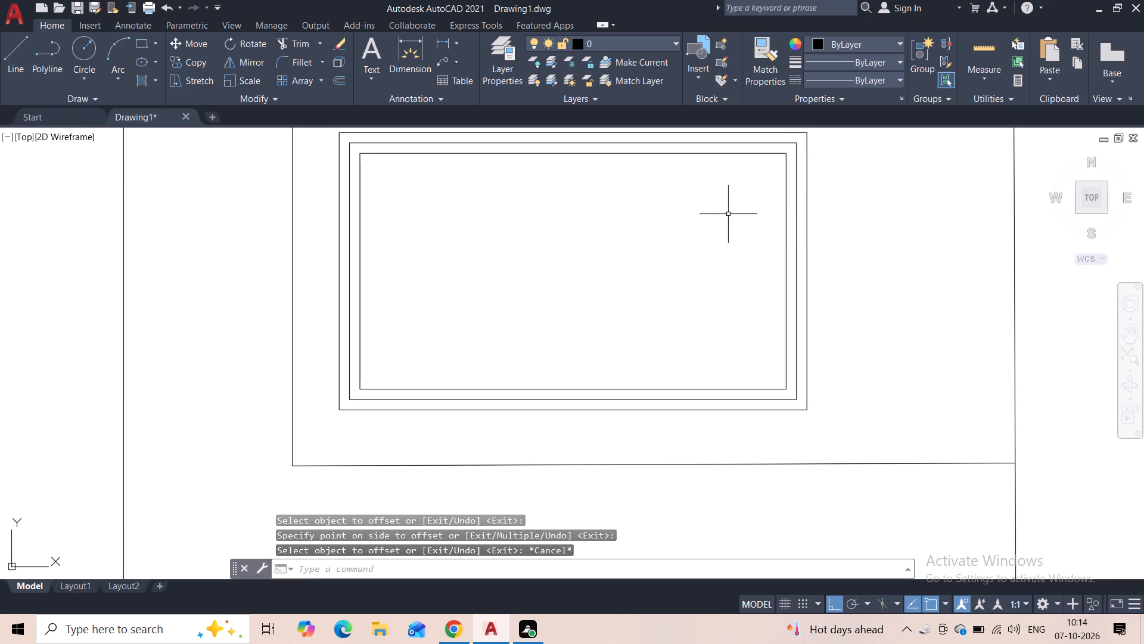
Erase the innermost of the three concentric rectangles.
{"action": "left_click", "coordinate": [785, 206]}
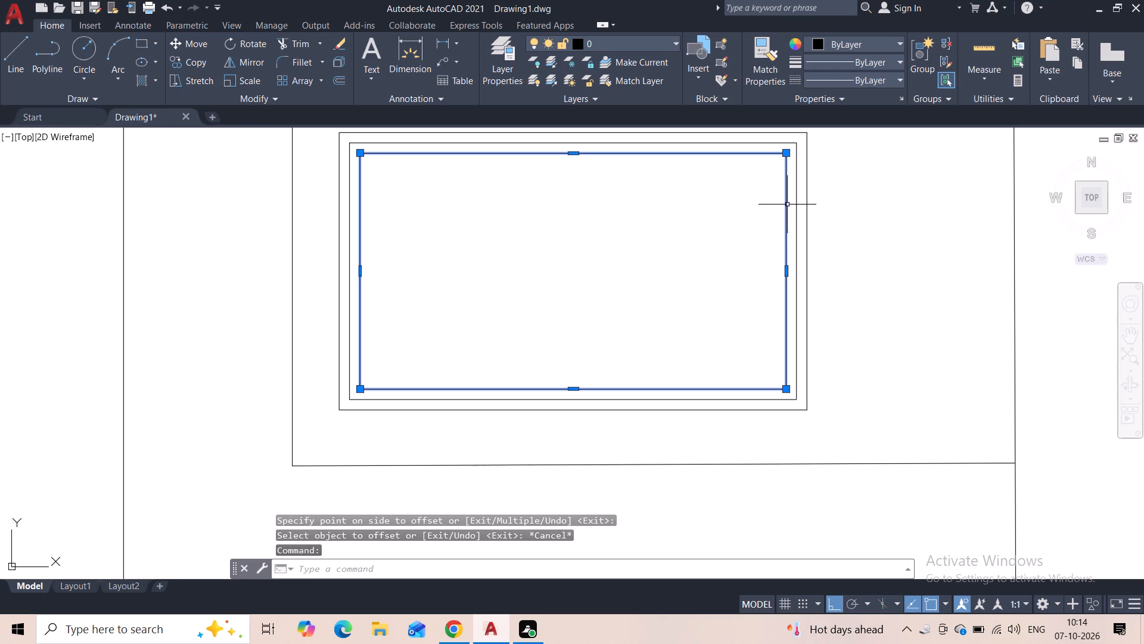
{"action": "key", "text": "Delete"}
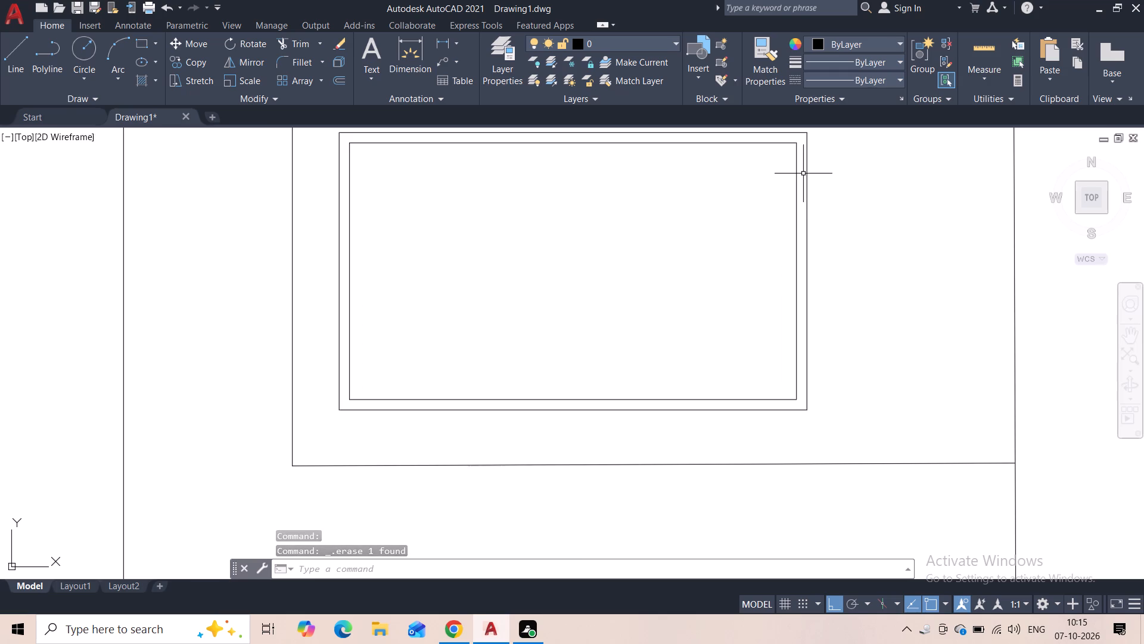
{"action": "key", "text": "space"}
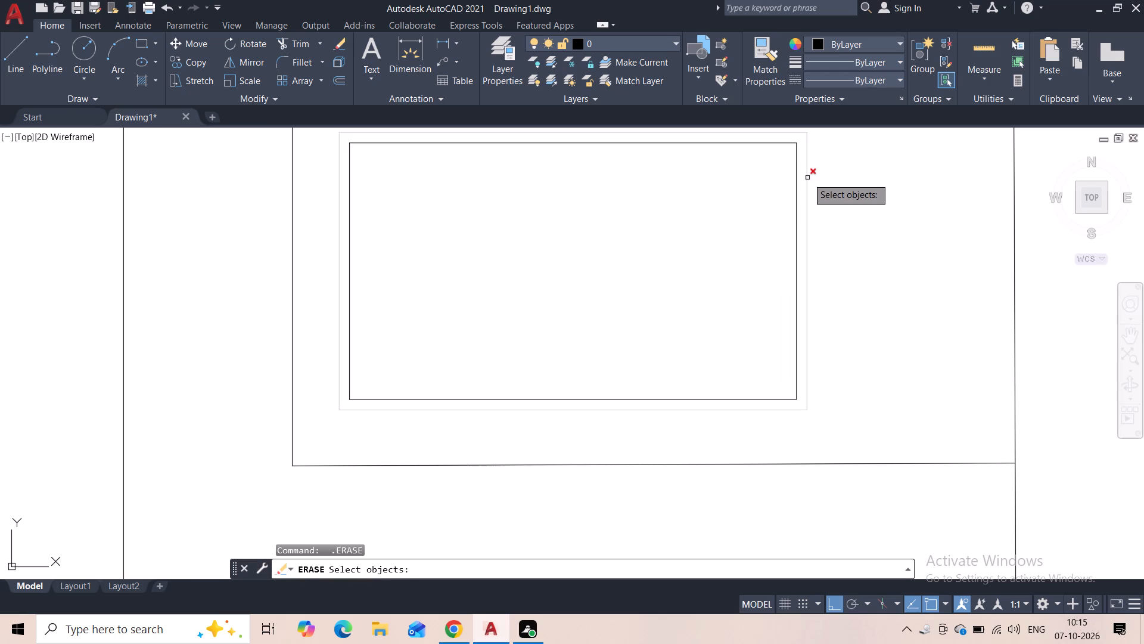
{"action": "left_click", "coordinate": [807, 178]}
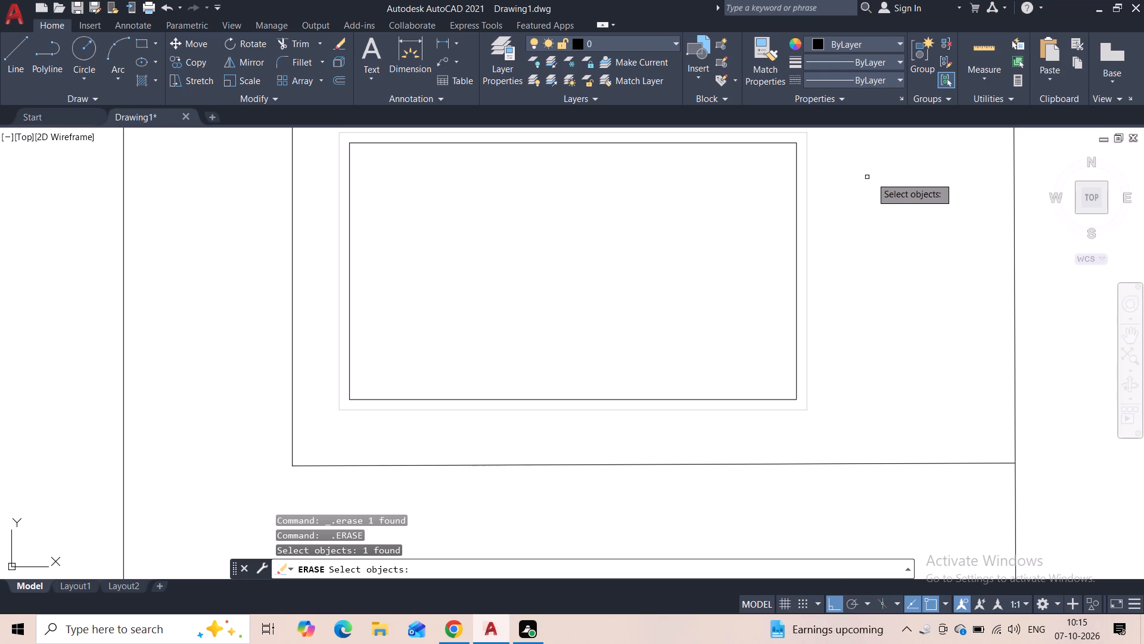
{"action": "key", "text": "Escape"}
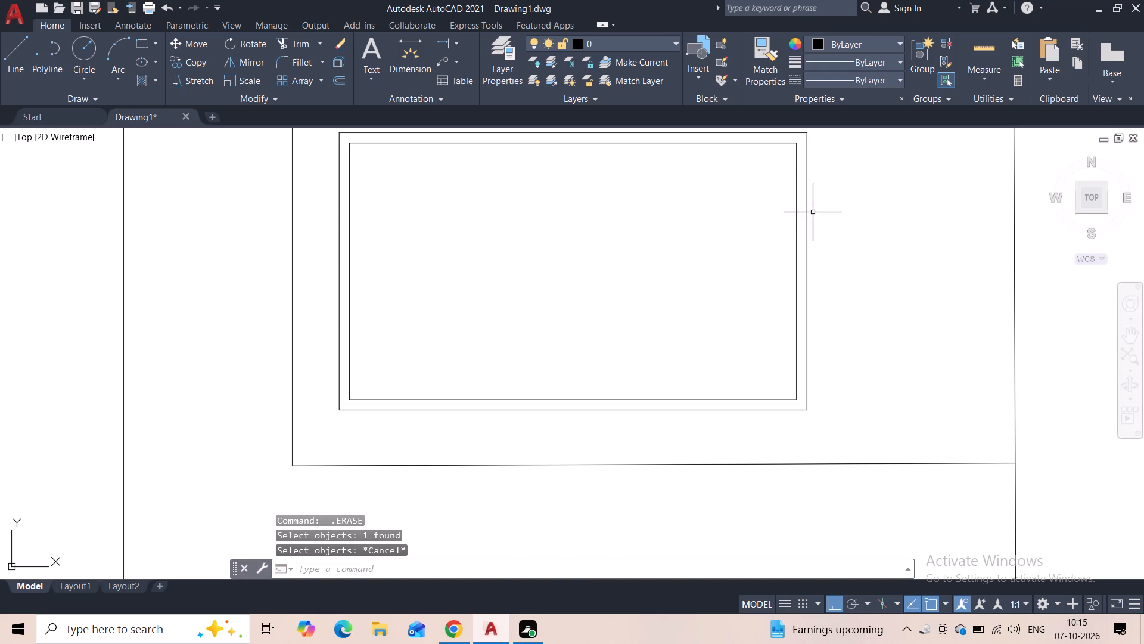
Offset the outer of the two concentric rectangles by 2" to its outside.
{"action": "left_click", "coordinate": [813, 212]}
{"action": "left_click", "coordinate": [805, 218]}
{"action": "left_click", "coordinate": [335, 76]}
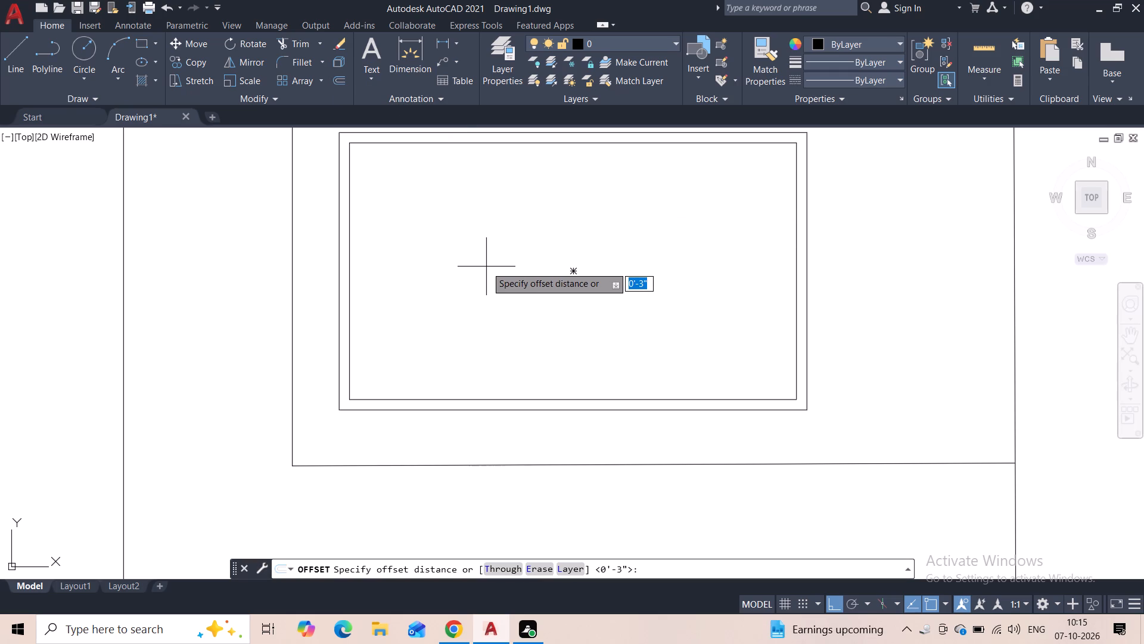
{"action": "key", "text": "2"}
{"action": "key", "text": "shift+quotedbl"}
{"action": "key", "text": "Return"}
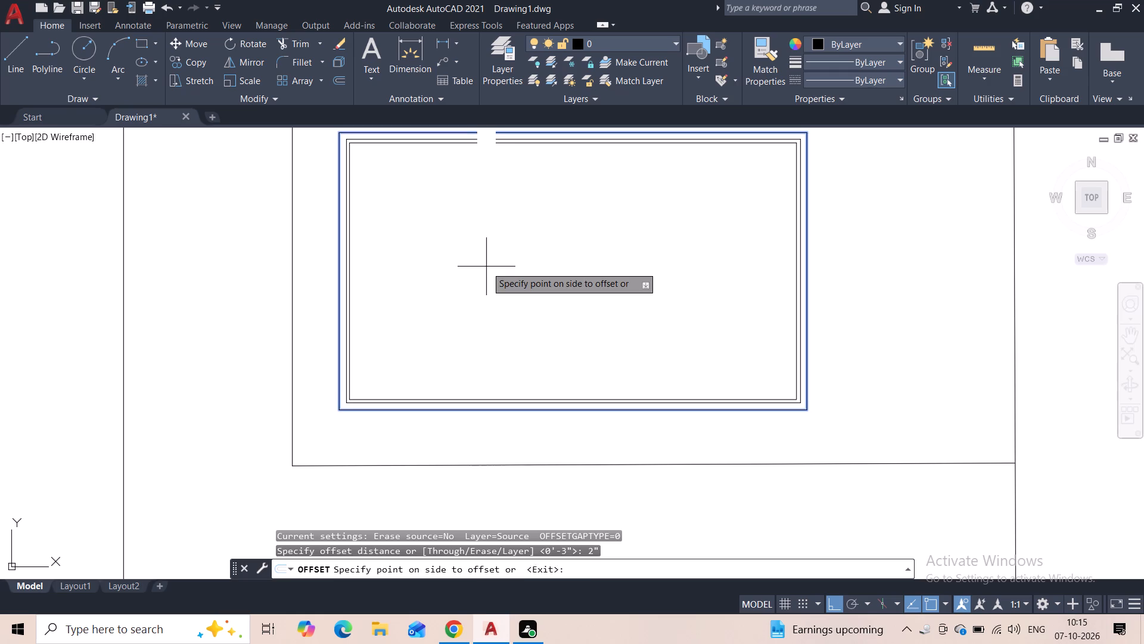
{"action": "left_click", "coordinate": [910, 315]}
{"action": "middle_click_drag", "start_coordinate": [857, 279], "coordinate": [850, 315]}
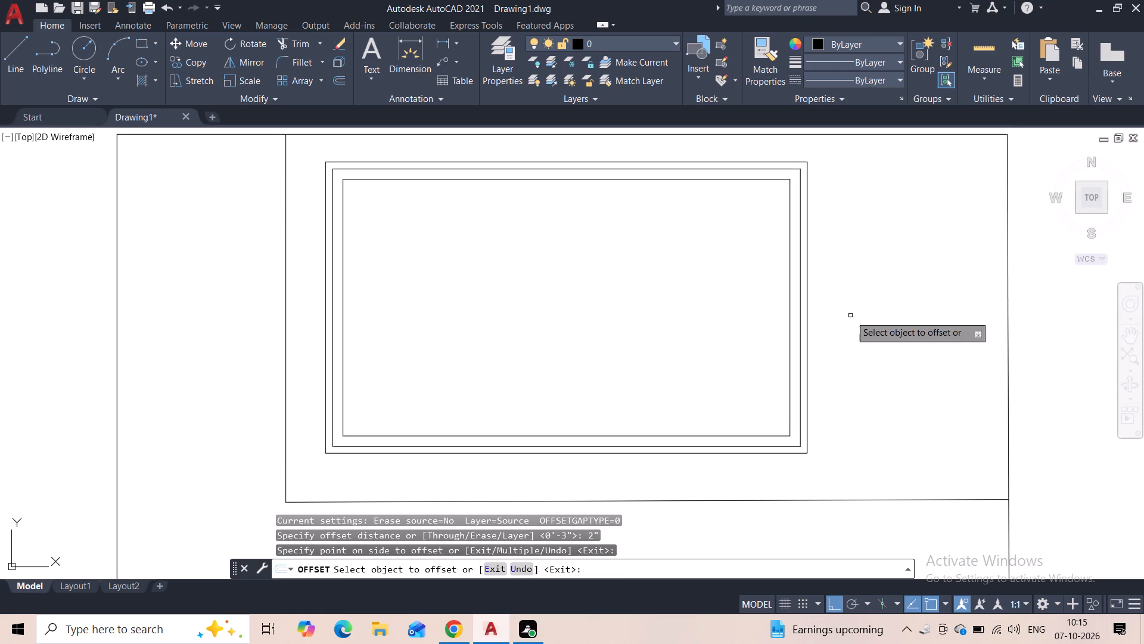
{"action": "key", "text": "Escape"}
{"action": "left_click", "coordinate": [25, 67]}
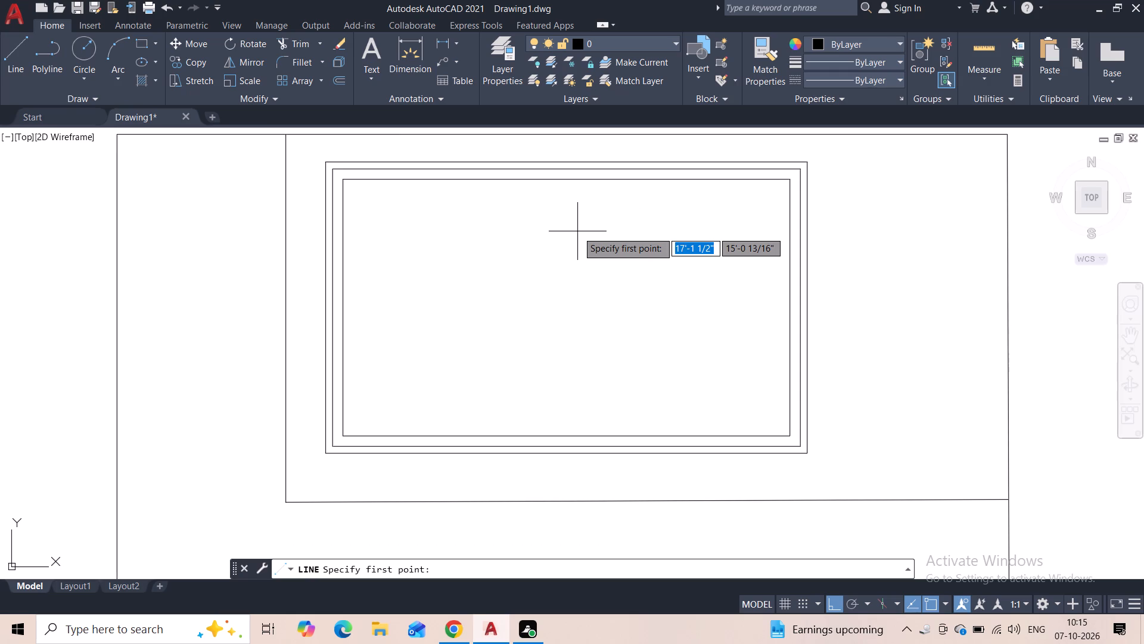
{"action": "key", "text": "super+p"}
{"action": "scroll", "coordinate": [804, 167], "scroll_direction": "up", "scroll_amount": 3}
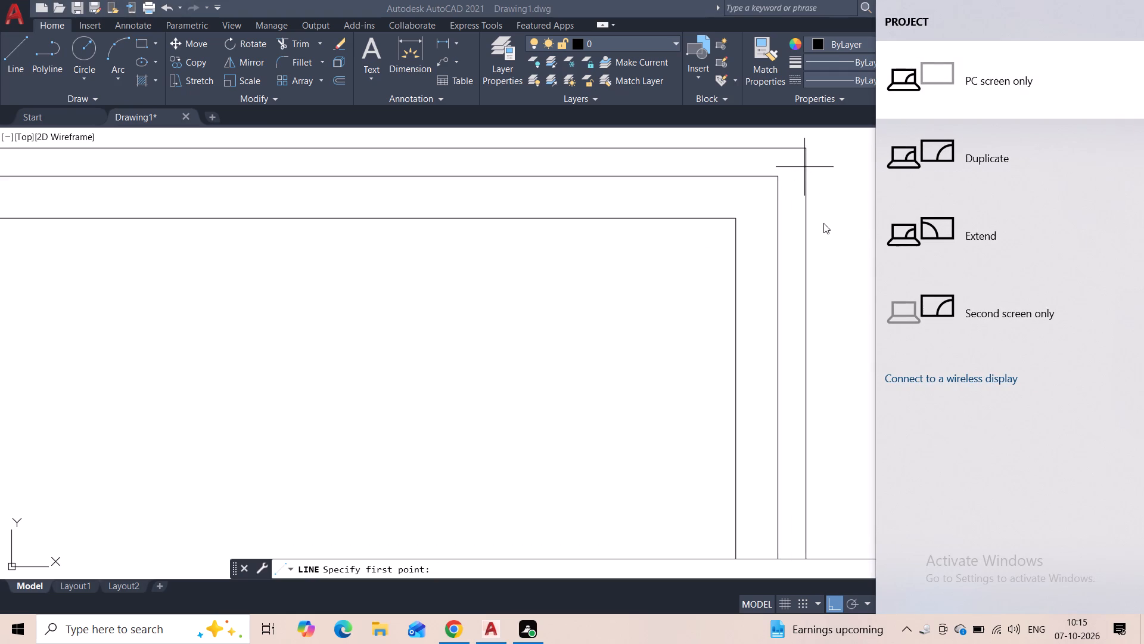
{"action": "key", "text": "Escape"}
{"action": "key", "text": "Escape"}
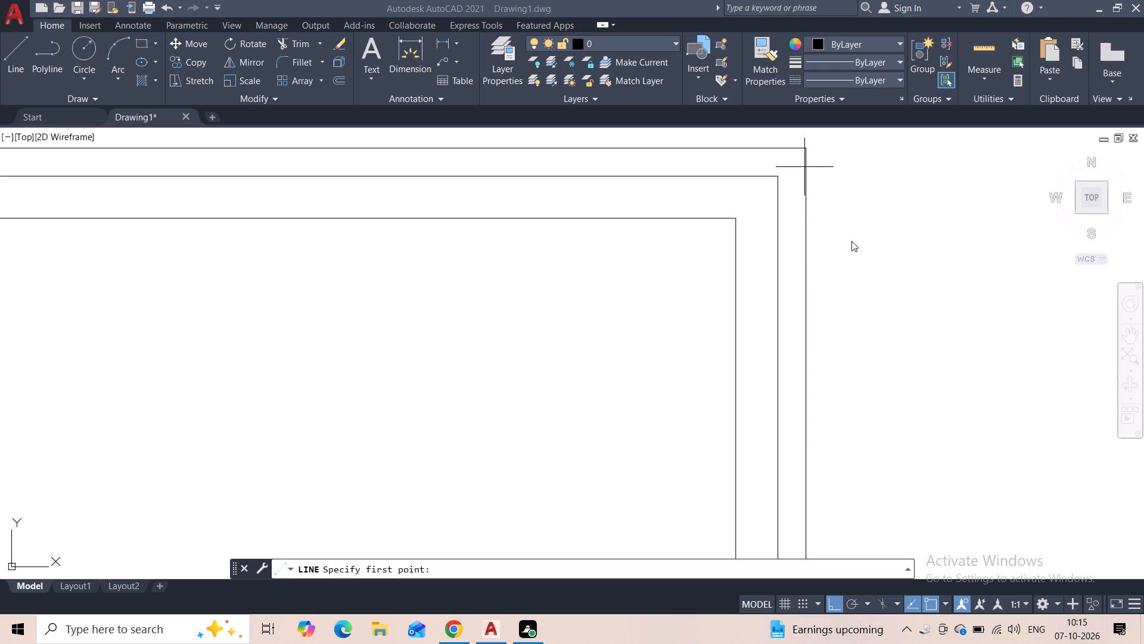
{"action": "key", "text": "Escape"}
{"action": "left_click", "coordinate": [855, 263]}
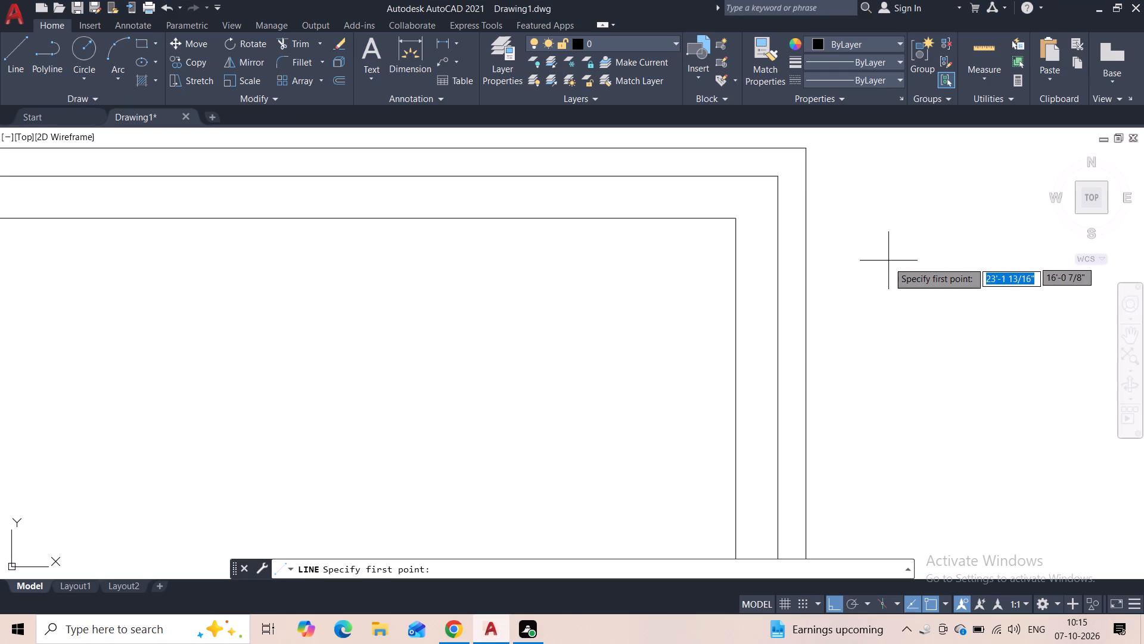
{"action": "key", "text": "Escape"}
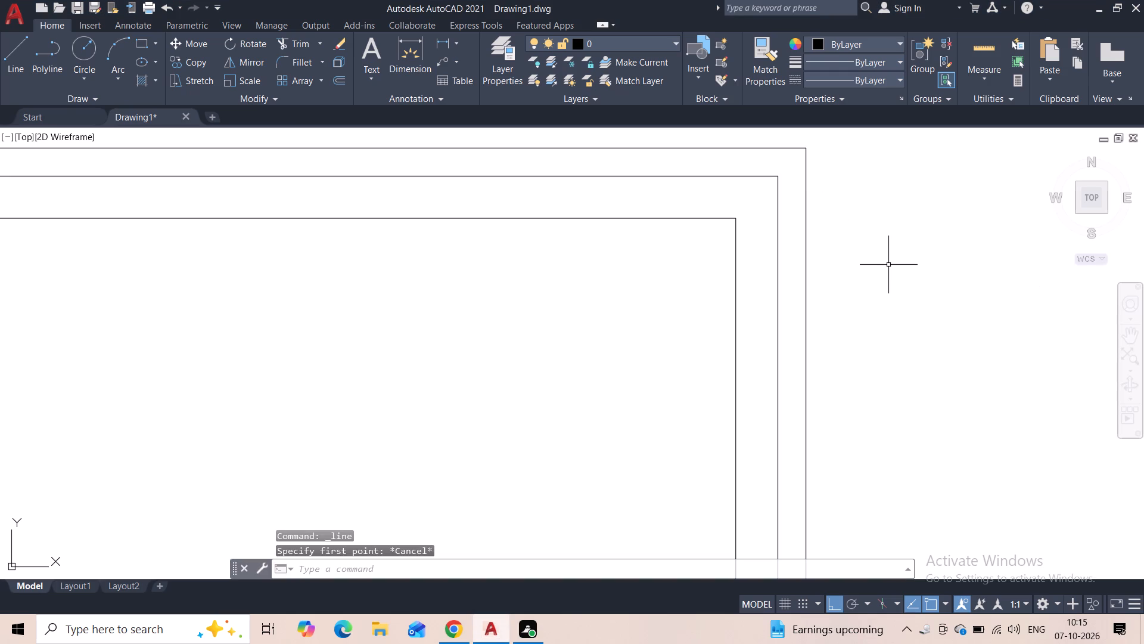
With ortho off, draw short slanted lines from the middle rectangle's upper-right and lower-left corners to the outermost rectangle's right and bottom edges.
{"action": "key", "text": "F8"}
{"action": "key", "text": "space"}
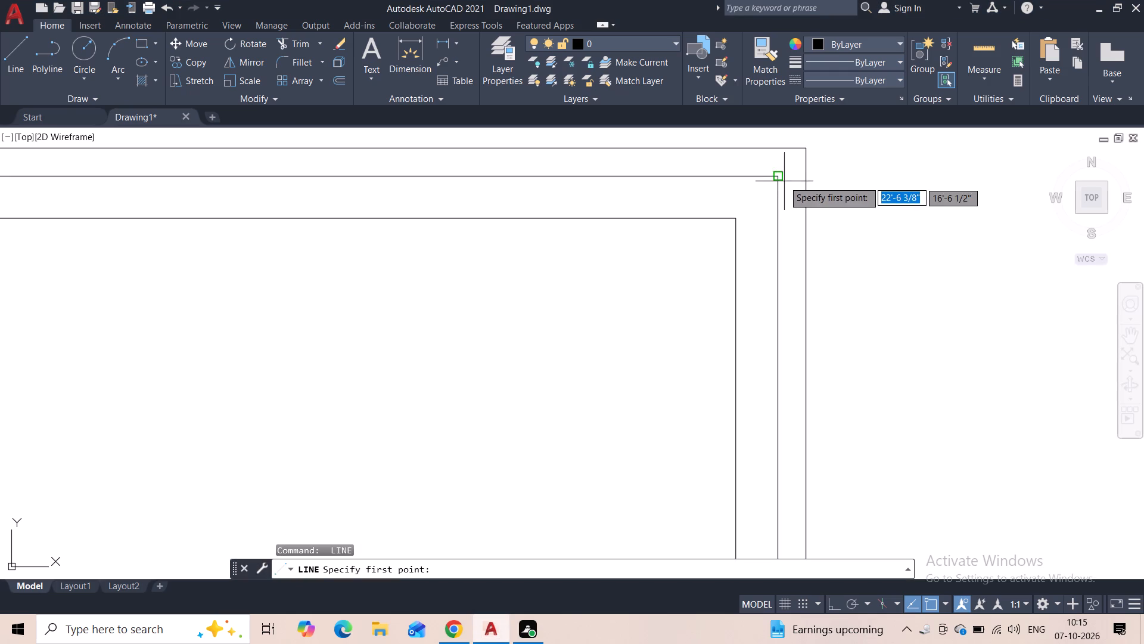
{"action": "left_click", "coordinate": [778, 179]}
{"action": "left_click", "coordinate": [806, 197]}
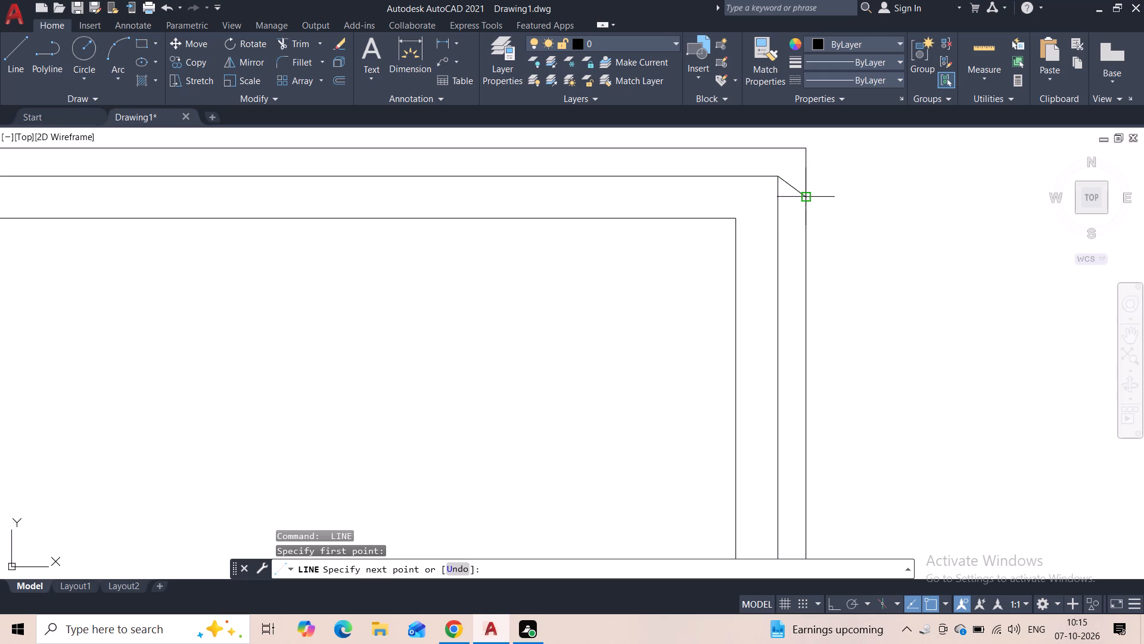
{"action": "key", "text": "Escape"}
{"action": "scroll", "coordinate": [853, 235], "scroll_direction": "down", "scroll_amount": 3}
{"action": "middle_click_drag", "start_coordinate": [872, 366], "coordinate": [862, 259]}
{"action": "scroll", "coordinate": [370, 414], "scroll_direction": "up", "scroll_amount": 3}
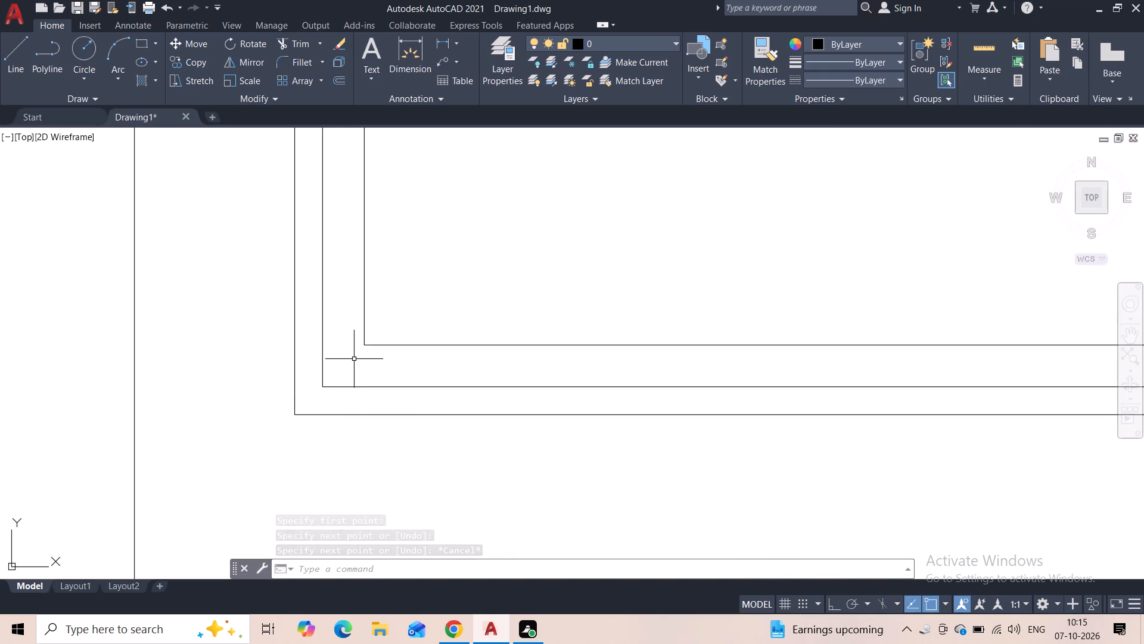
{"action": "key", "text": "space"}
{"action": "left_click", "coordinate": [325, 386]}
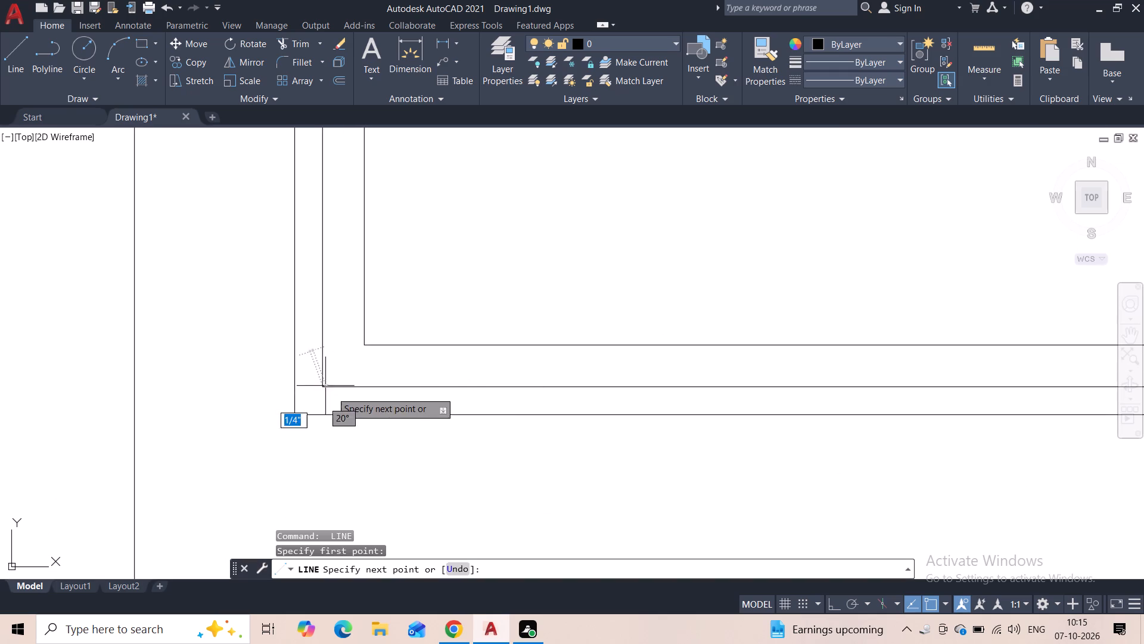
{"action": "left_click", "coordinate": [340, 414]}
{"action": "key", "text": "Escape"}
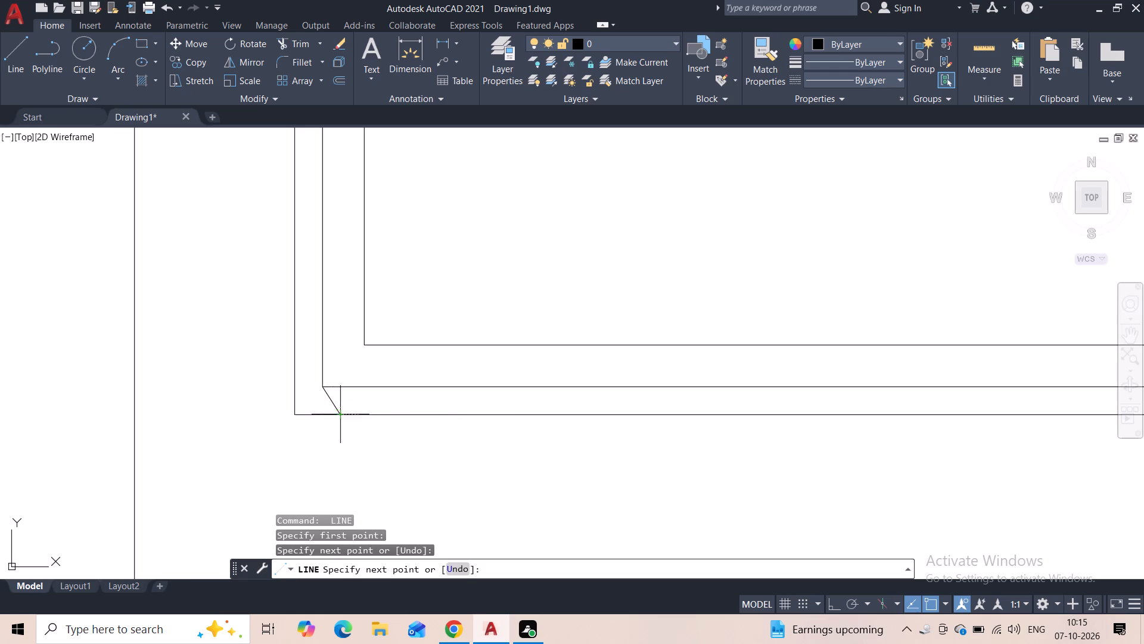
Trim away the outermost rectangle's left and top edges and its ends beyond the two short slanted lines.
{"action": "left_click", "coordinate": [281, 47]}
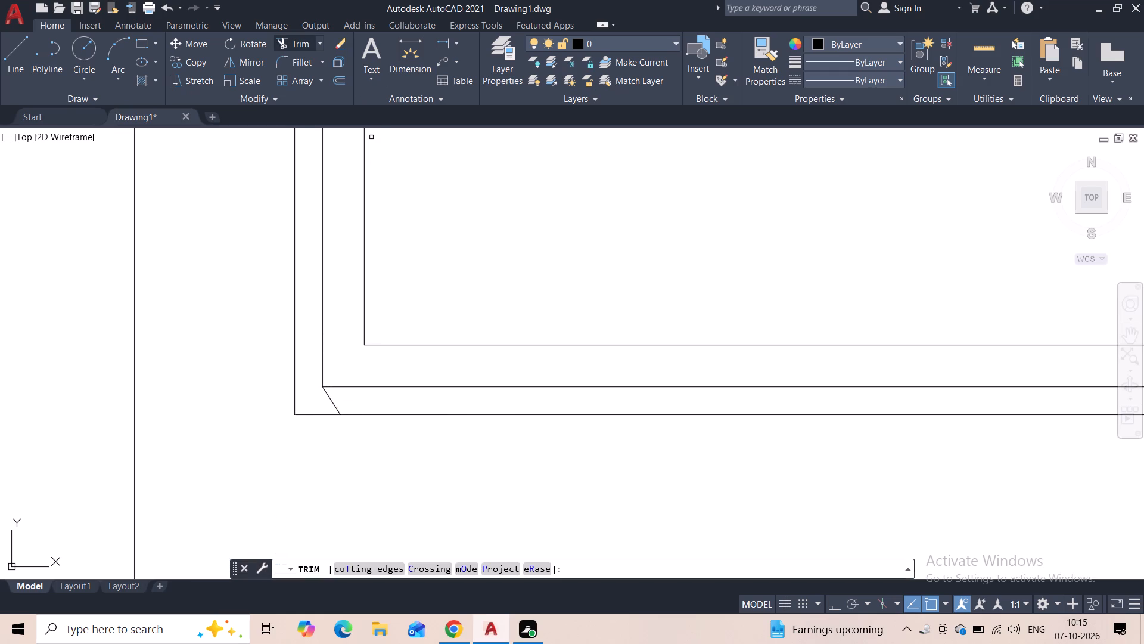
{"action": "left_click_drag", "start_coordinate": [300, 273], "coordinate": [310, 433]}
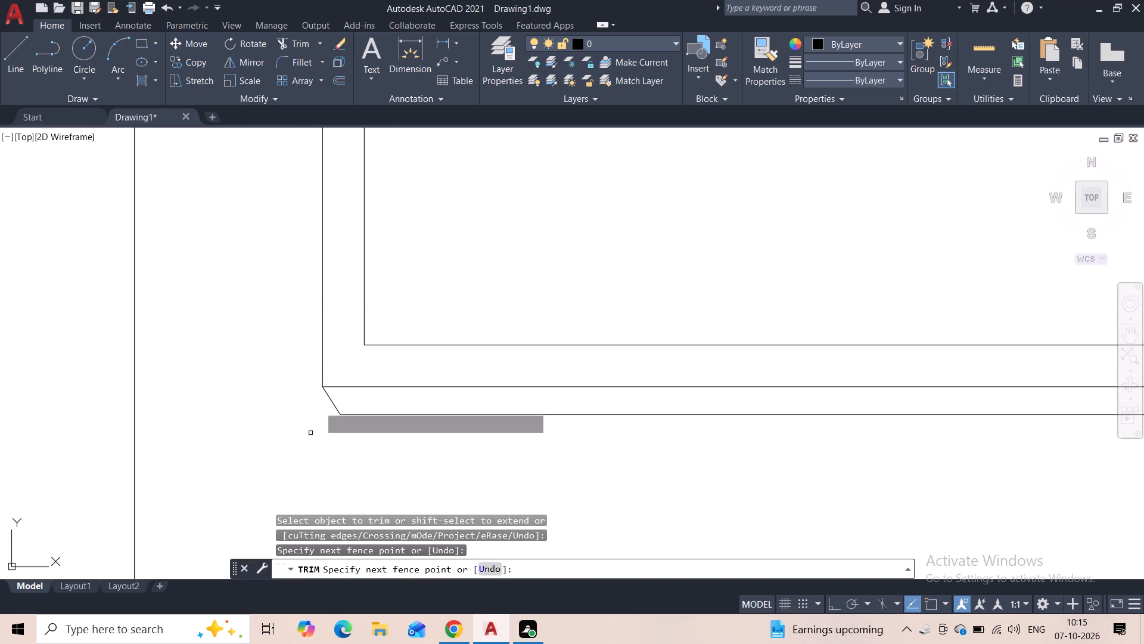
{"action": "scroll", "coordinate": [397, 312], "scroll_direction": "down", "scroll_amount": 3}
{"action": "middle_click_drag", "start_coordinate": [430, 272], "coordinate": [380, 403]}
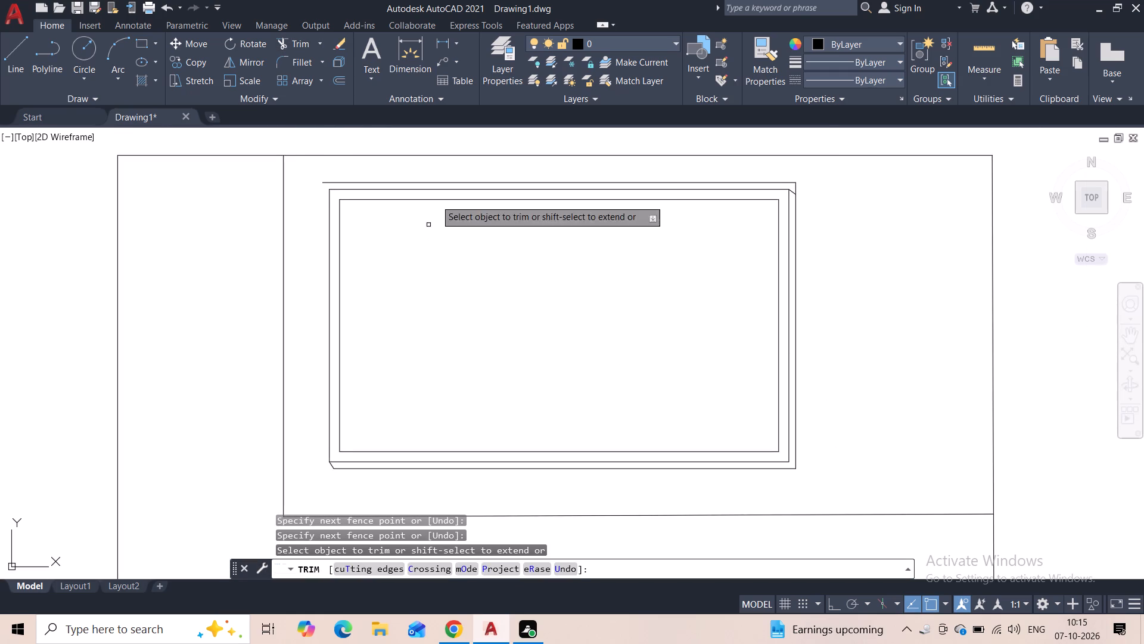
{"action": "left_click", "coordinate": [440, 184]}
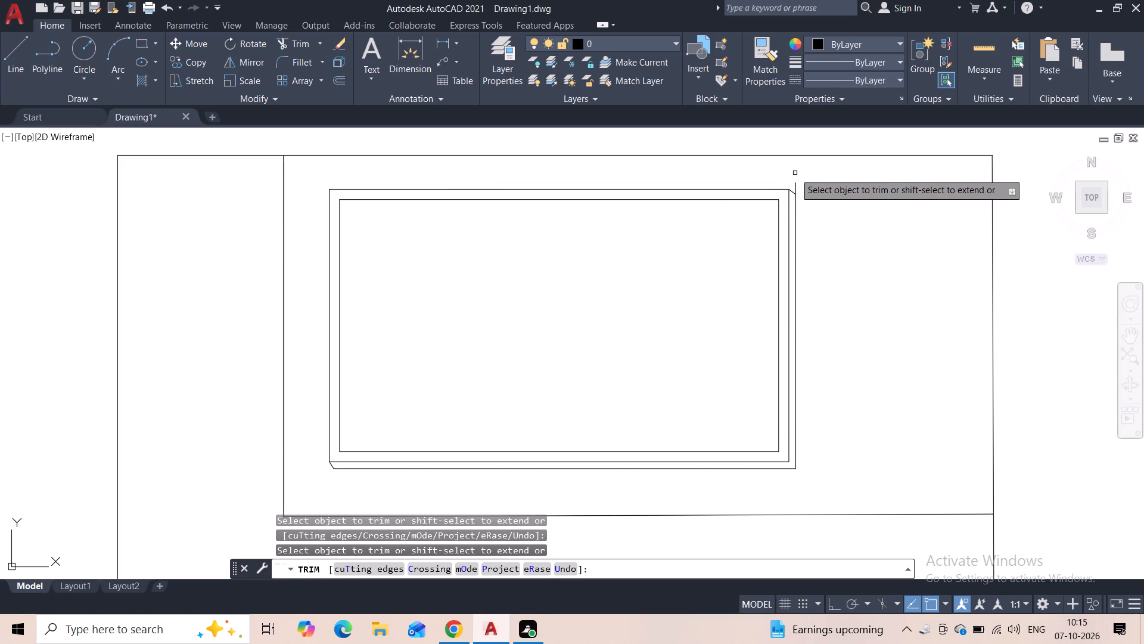
{"action": "scroll", "coordinate": [795, 174], "scroll_direction": "up", "scroll_amount": 3}
{"action": "left_click_drag", "start_coordinate": [776, 211], "coordinate": [790, 233]}
{"action": "scroll", "coordinate": [809, 218], "scroll_direction": "down", "scroll_amount": 3}
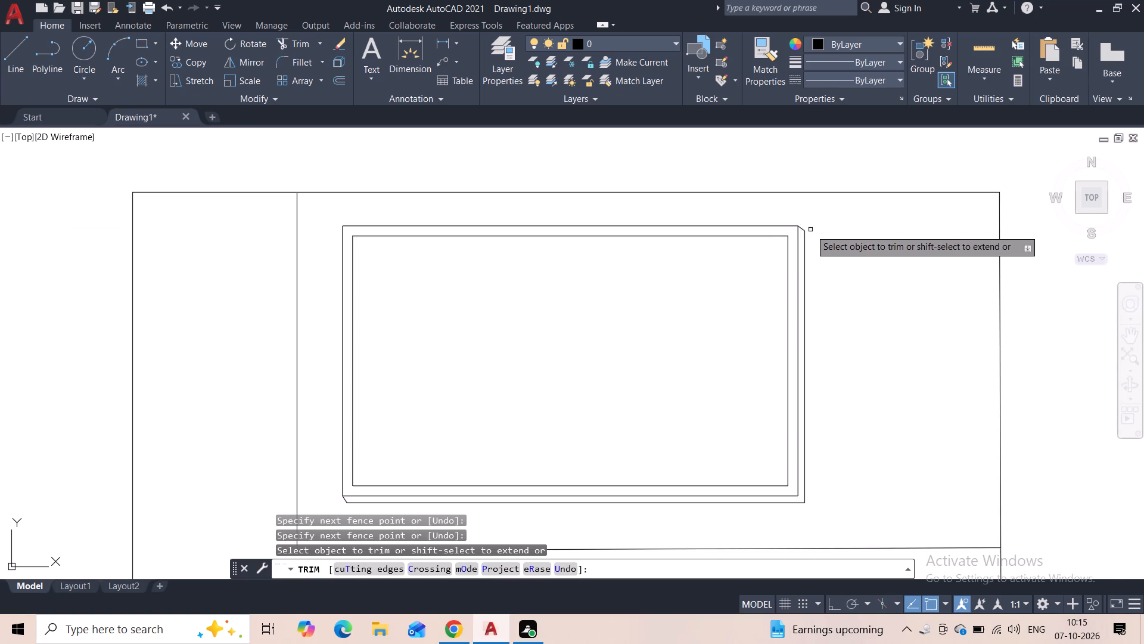
{"action": "scroll", "coordinate": [823, 241], "scroll_direction": "down", "scroll_amount": 1}
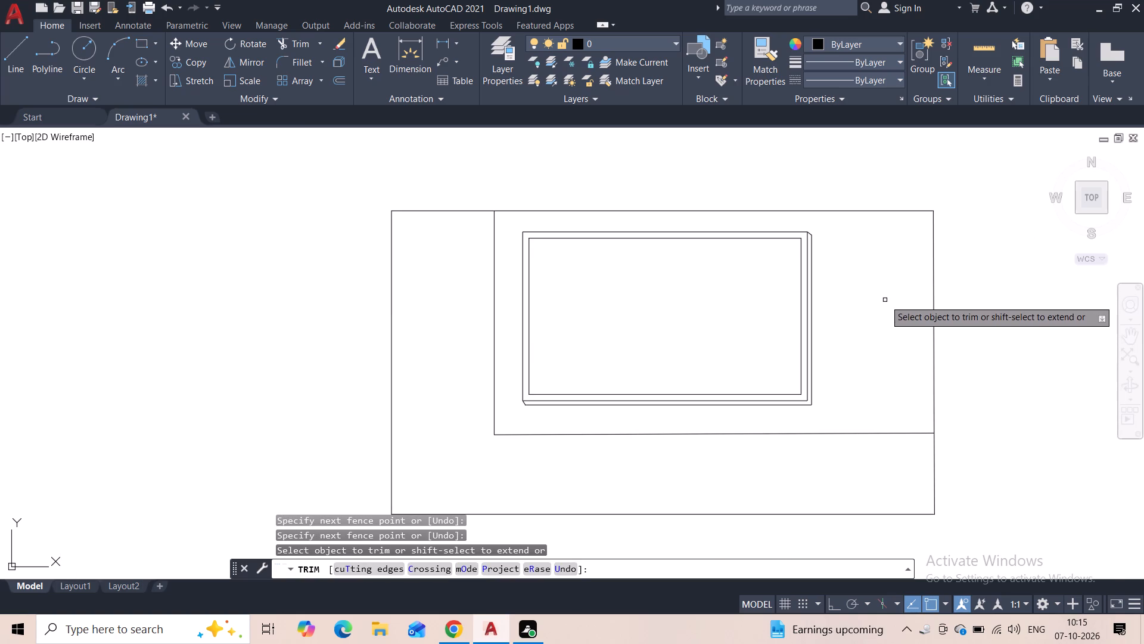
{"action": "key", "text": "Escape"}
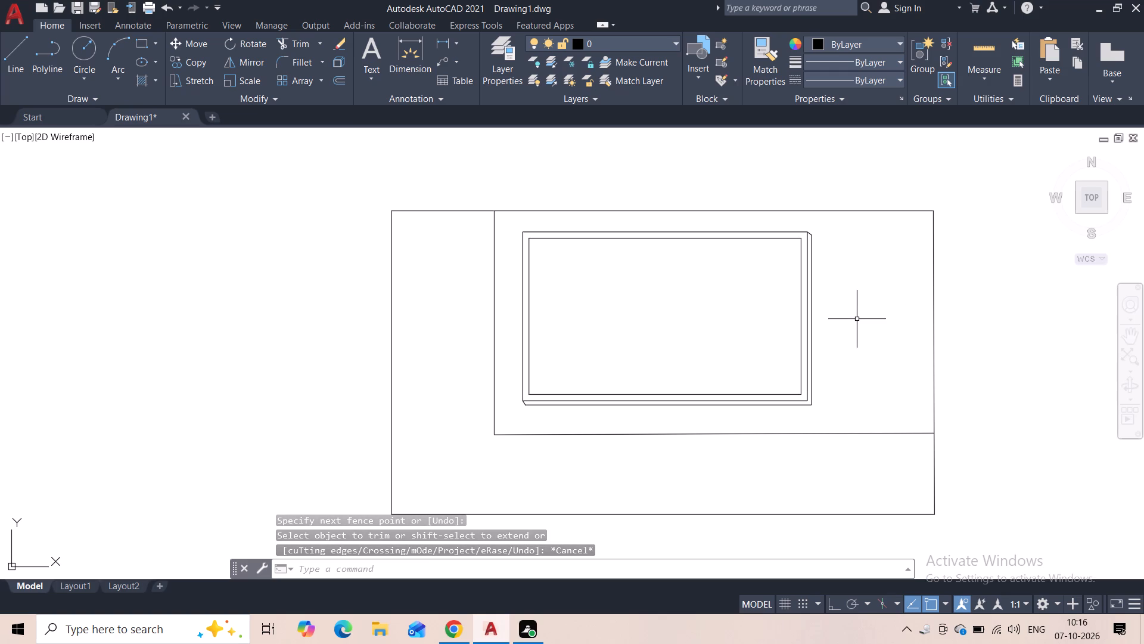
With ortho on, draw a horizontal line across the innermost rectangle from side to side, near its top edge.
{"action": "left_click", "coordinate": [19, 69]}
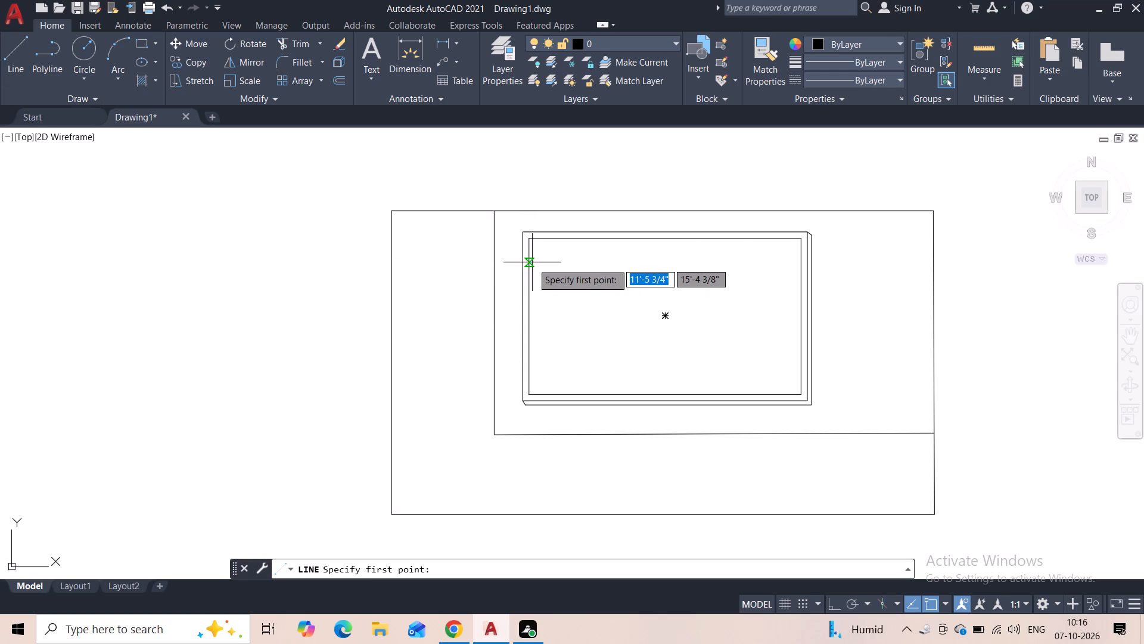
{"action": "left_click", "coordinate": [530, 269]}
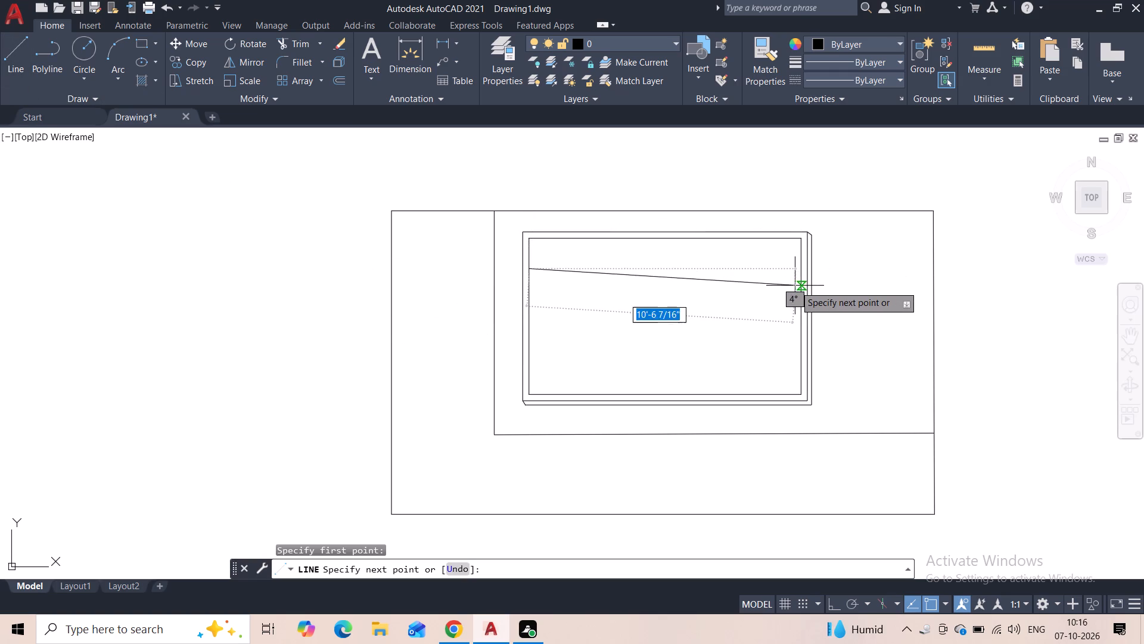
{"action": "key", "text": "F8"}
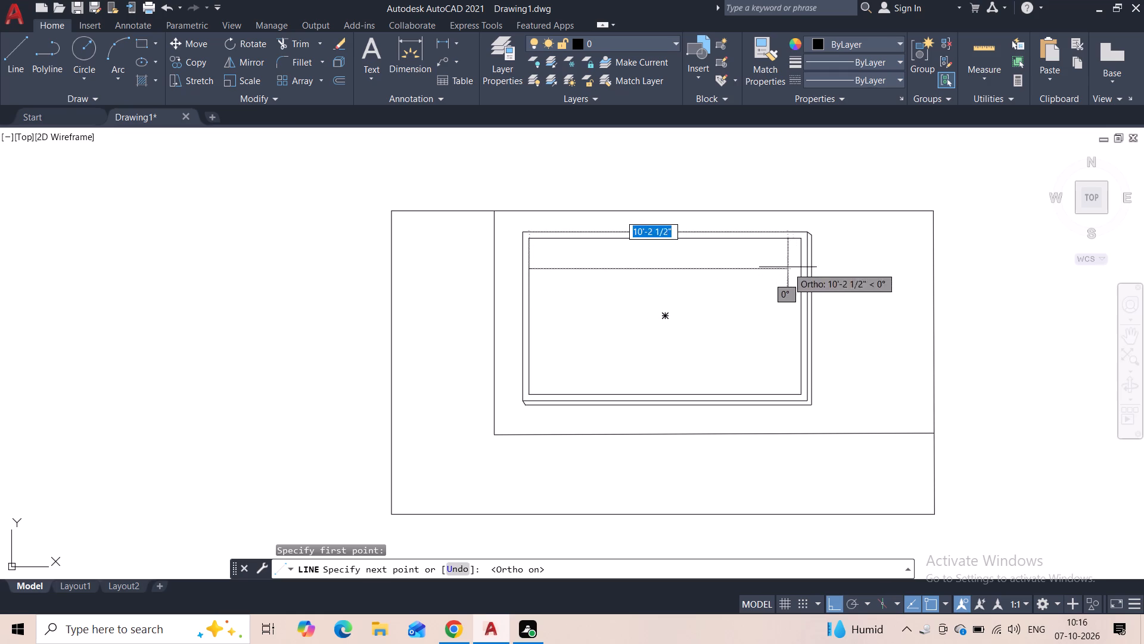
{"action": "left_click", "coordinate": [800, 273]}
{"action": "key", "text": "Escape"}
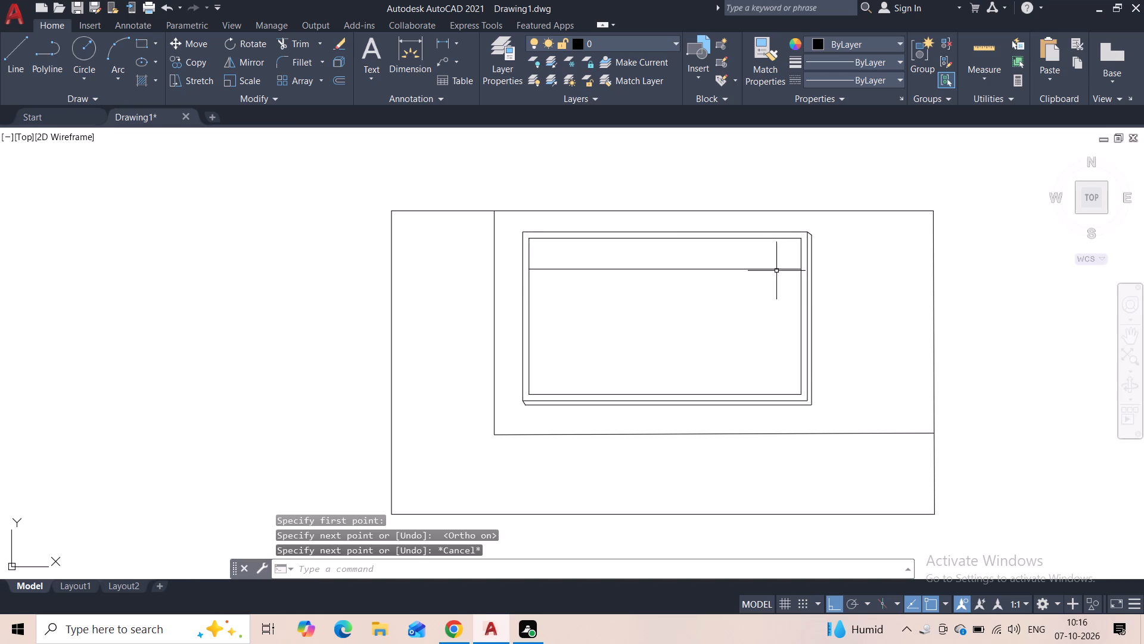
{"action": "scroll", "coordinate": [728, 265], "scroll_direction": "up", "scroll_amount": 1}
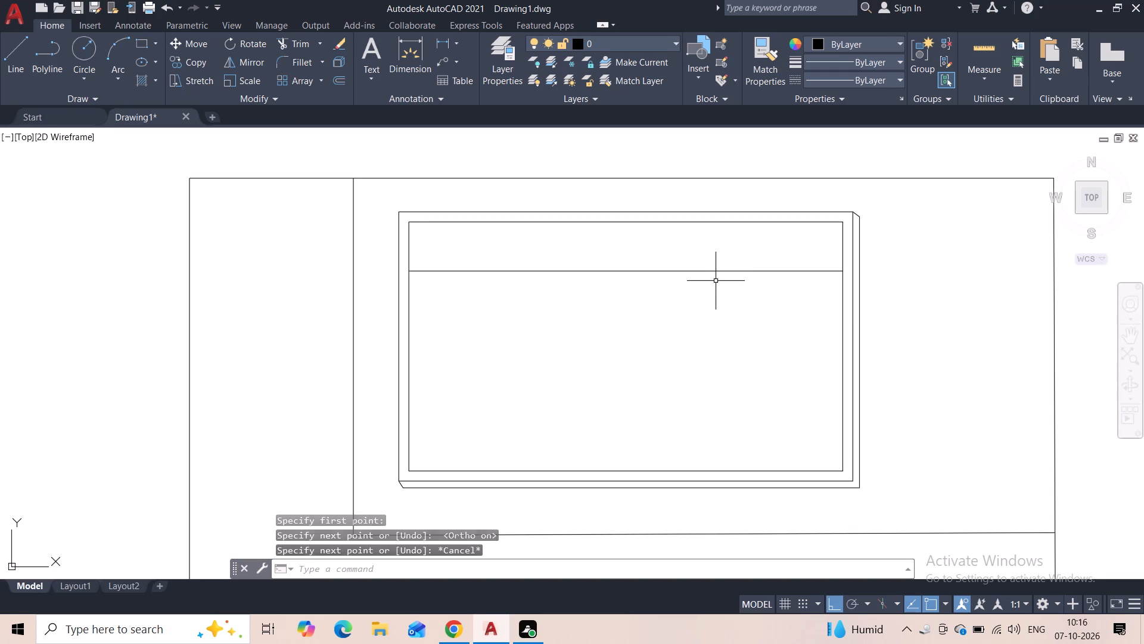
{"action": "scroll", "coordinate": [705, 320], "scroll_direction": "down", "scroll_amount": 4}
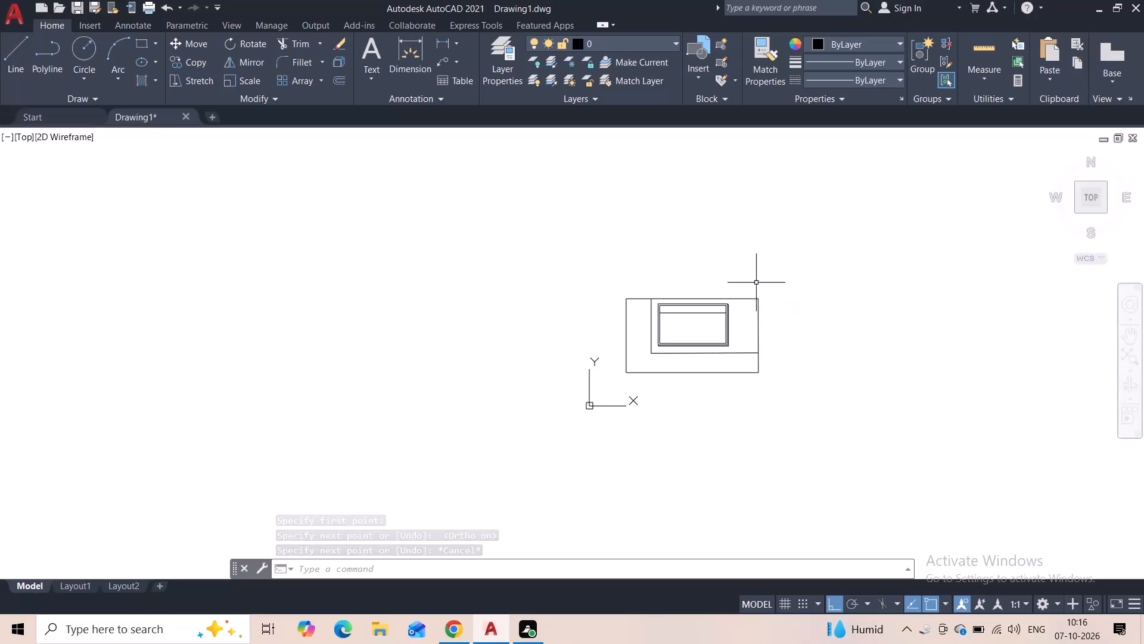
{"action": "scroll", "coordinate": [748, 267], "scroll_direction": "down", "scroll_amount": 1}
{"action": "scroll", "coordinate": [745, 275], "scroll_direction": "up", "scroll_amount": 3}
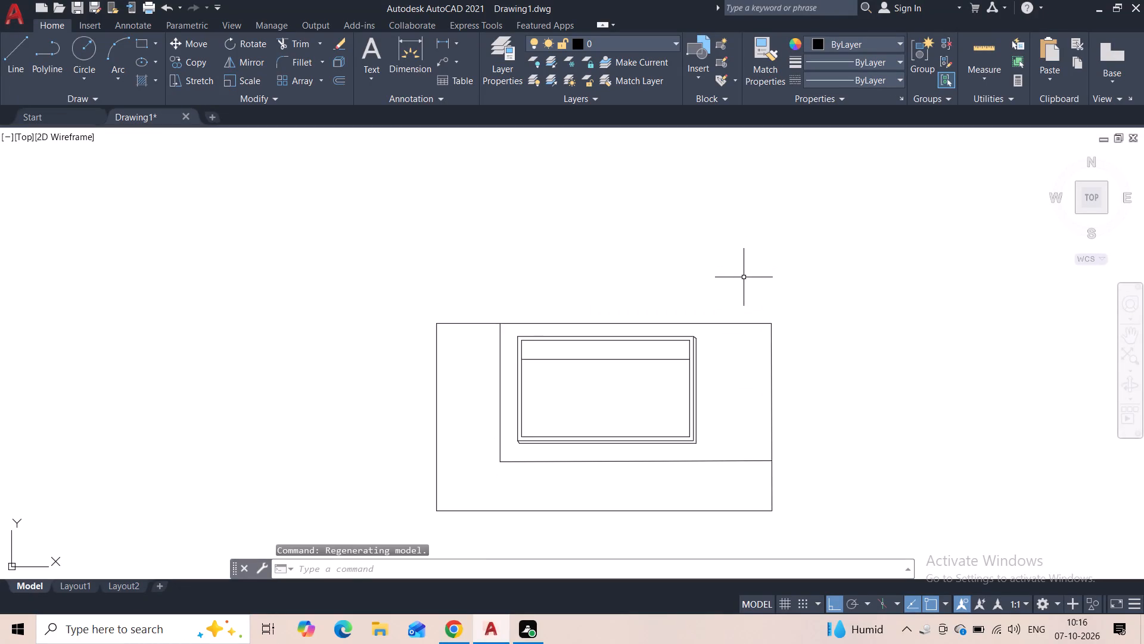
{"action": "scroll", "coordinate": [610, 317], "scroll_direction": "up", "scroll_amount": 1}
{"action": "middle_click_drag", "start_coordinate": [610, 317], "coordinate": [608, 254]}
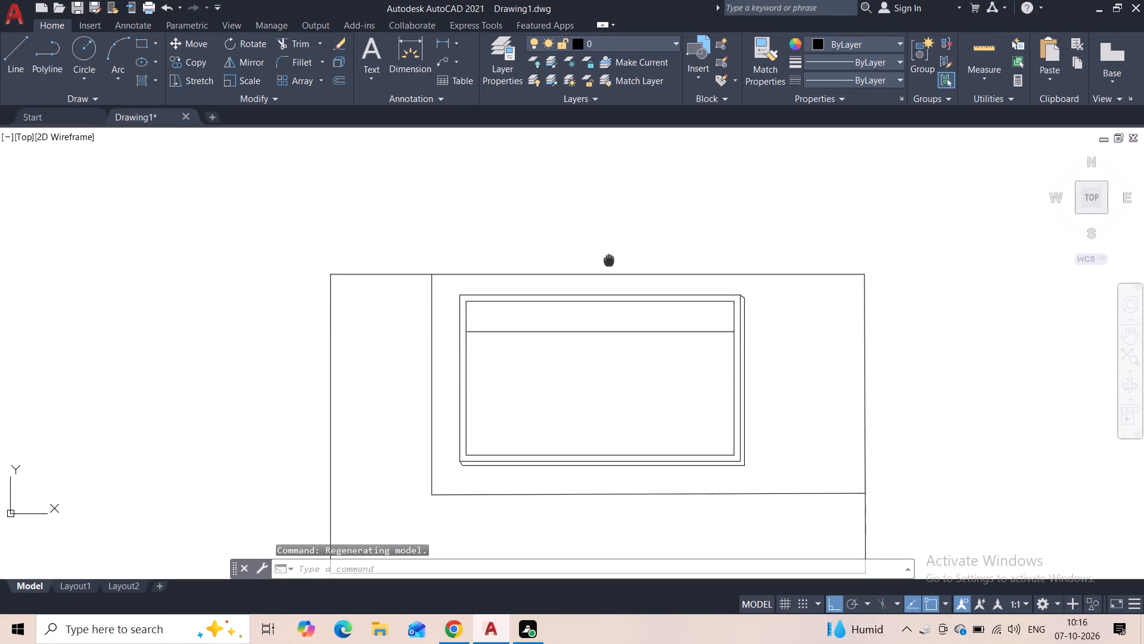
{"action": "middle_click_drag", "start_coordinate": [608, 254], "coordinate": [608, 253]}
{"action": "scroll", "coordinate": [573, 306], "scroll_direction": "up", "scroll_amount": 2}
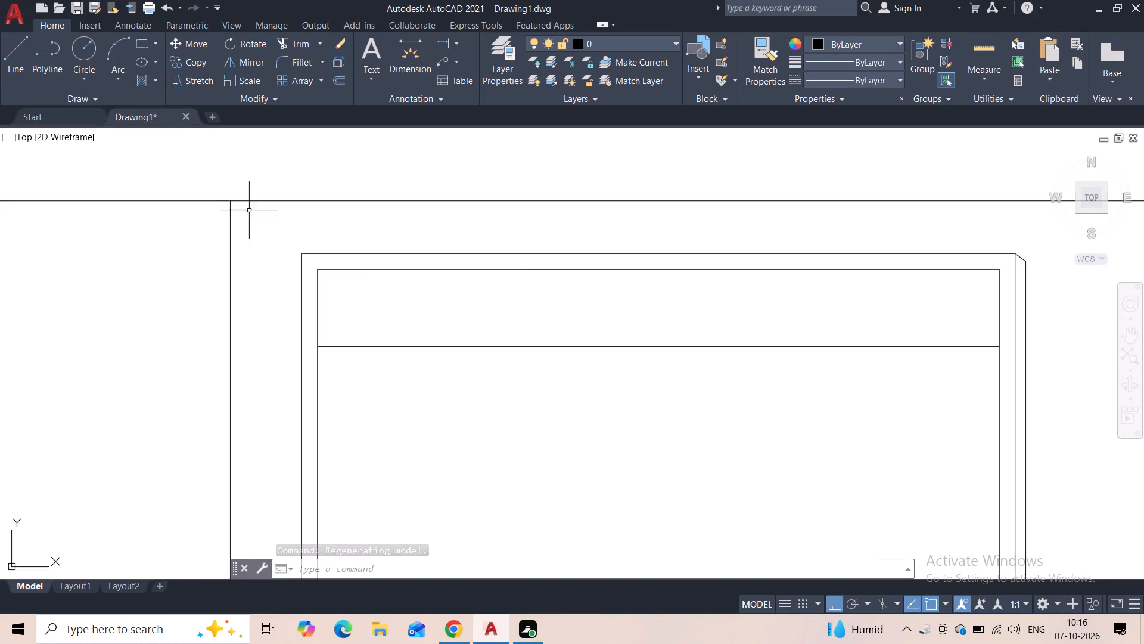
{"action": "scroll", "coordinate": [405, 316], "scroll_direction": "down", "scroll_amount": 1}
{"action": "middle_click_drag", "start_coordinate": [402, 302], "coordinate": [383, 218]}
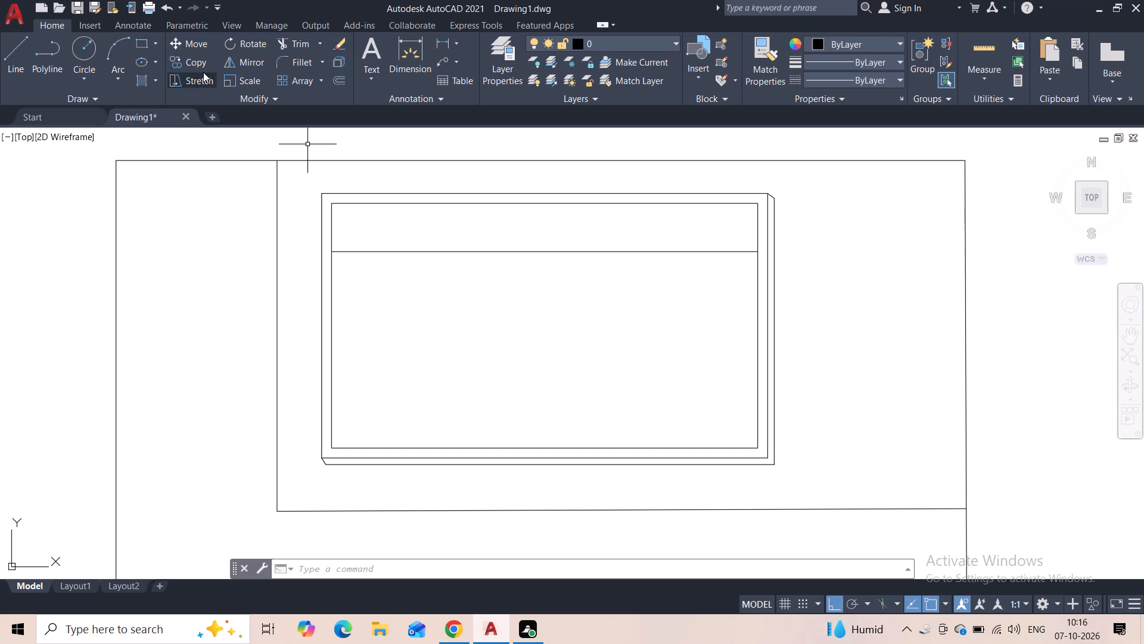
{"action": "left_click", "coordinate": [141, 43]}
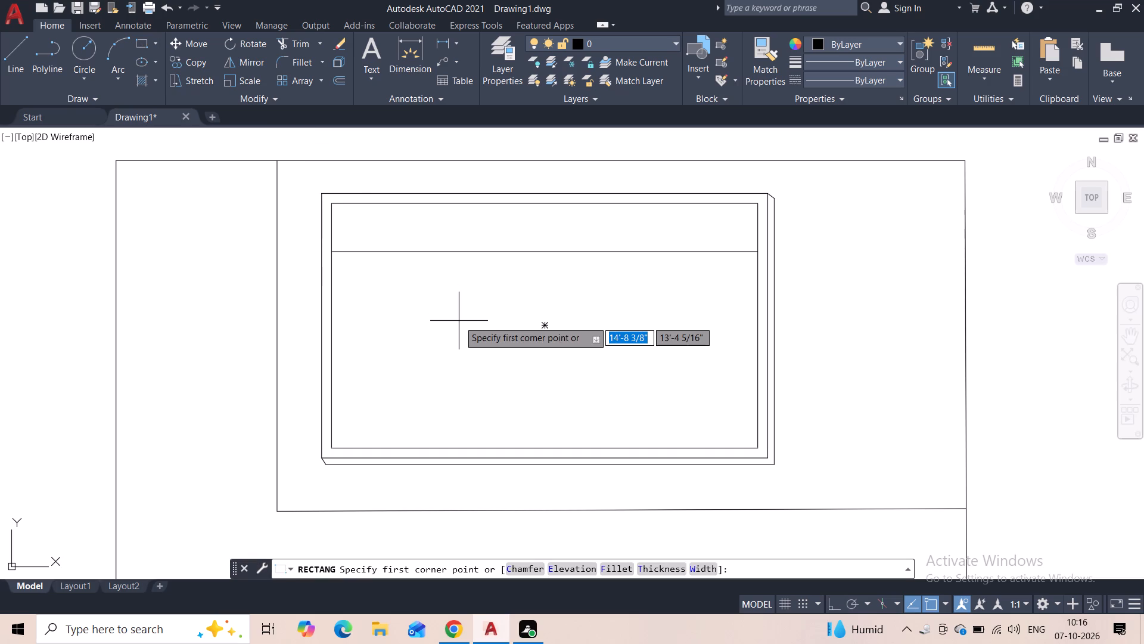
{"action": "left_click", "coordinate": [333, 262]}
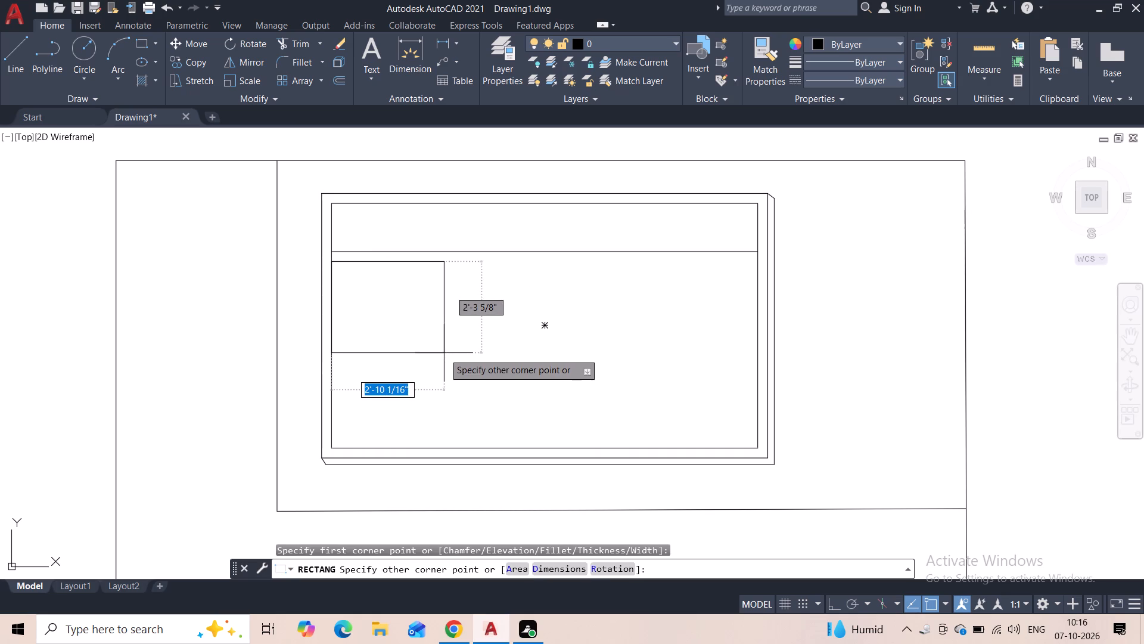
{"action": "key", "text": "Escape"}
Draw a rectangle about 3'-3 11/16" by 4'-11" from just below the horizontal line at the inner frame's left edge to its bottom edge.
{"action": "scroll", "coordinate": [347, 272], "scroll_direction": "up", "scroll_amount": 1}
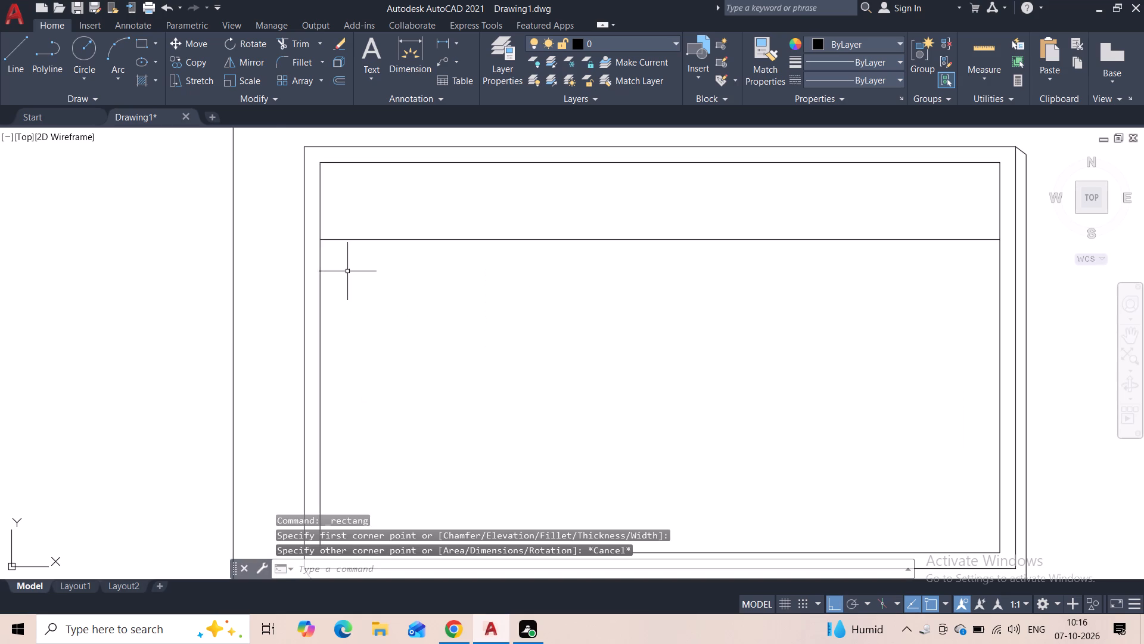
{"action": "scroll", "coordinate": [347, 271], "scroll_direction": "up", "scroll_amount": 1}
{"action": "key", "text": "space"}
{"action": "scroll", "coordinate": [297, 233], "scroll_direction": "up", "scroll_amount": 3}
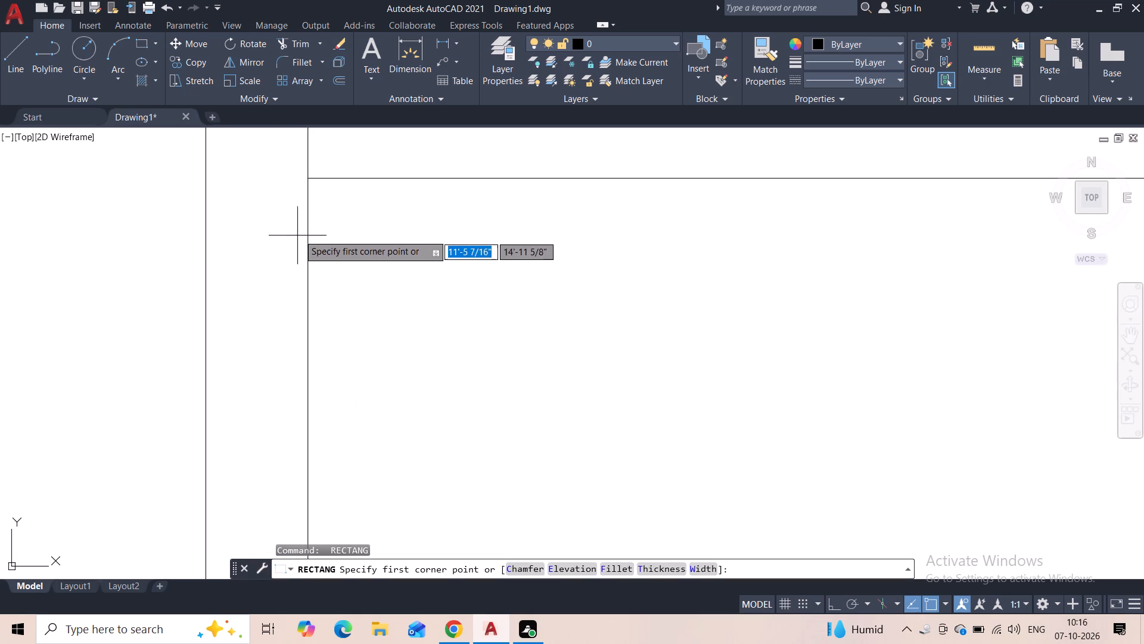
{"action": "left_click", "coordinate": [309, 193]}
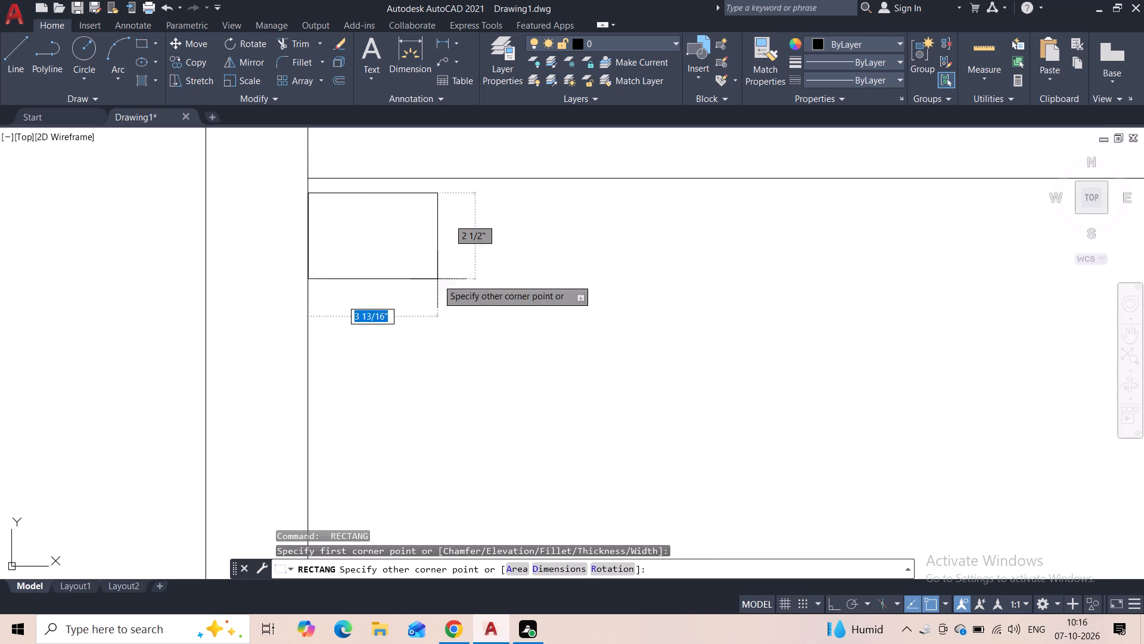
{"action": "scroll", "coordinate": [524, 353], "scroll_direction": "down", "scroll_amount": 3}
{"action": "middle_click_drag", "start_coordinate": [587, 424], "coordinate": [578, 386]}
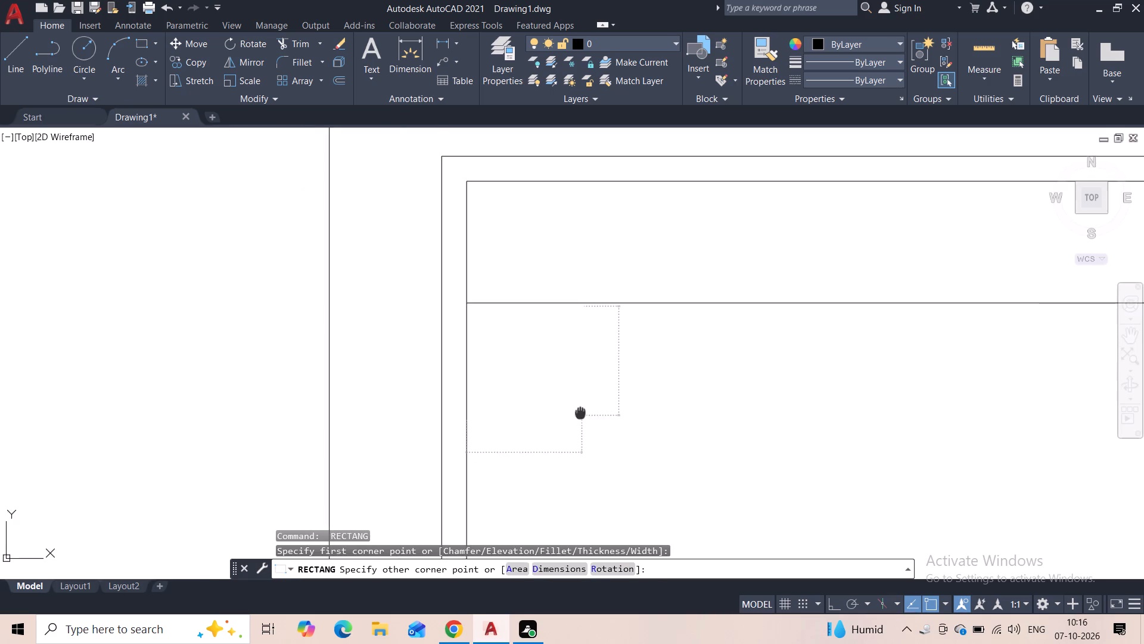
{"action": "middle_click_drag", "start_coordinate": [578, 386], "coordinate": [498, 233]}
{"action": "scroll", "coordinate": [526, 320], "scroll_direction": "down", "scroll_amount": 2}
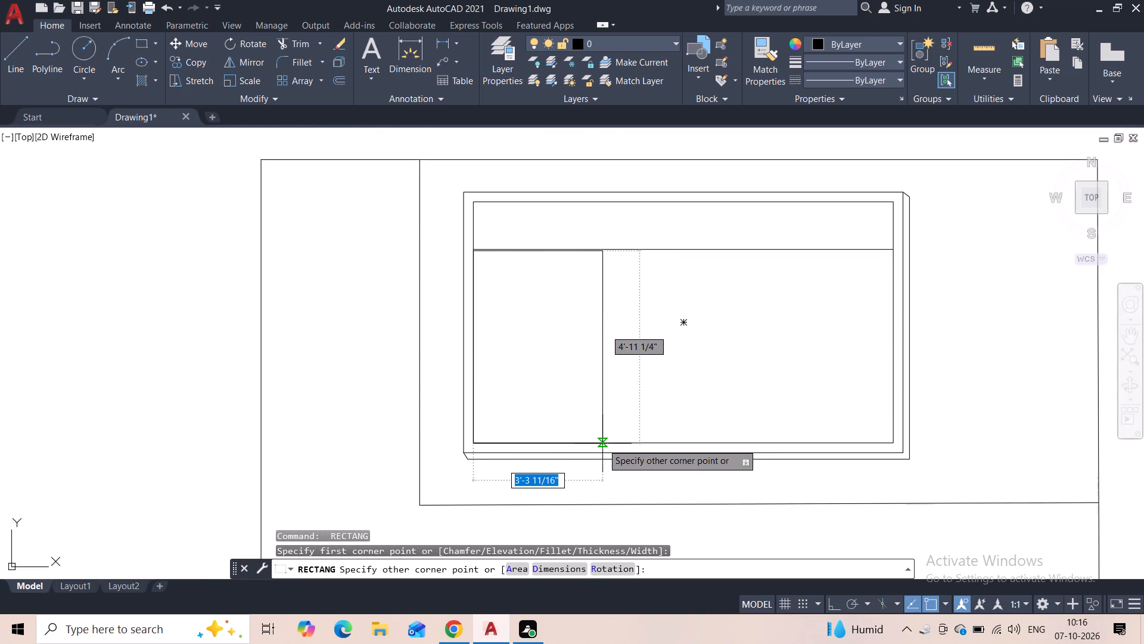
{"action": "scroll", "coordinate": [602, 444], "scroll_direction": "up", "scroll_amount": 6}
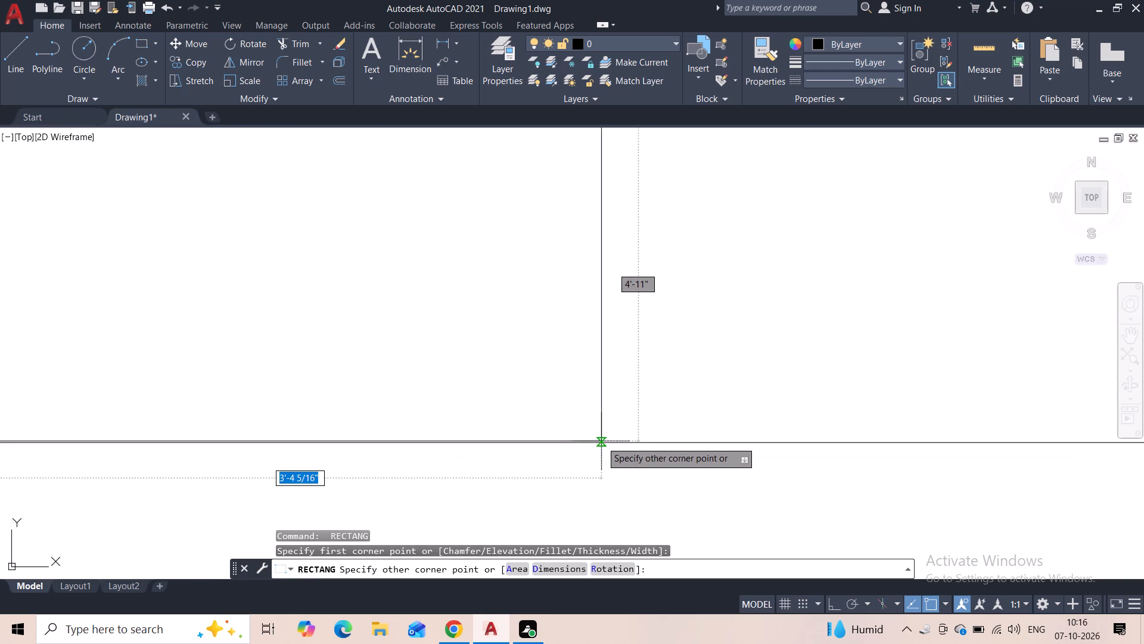
{"action": "scroll", "coordinate": [599, 416], "scroll_direction": "up", "scroll_amount": 1}
{"action": "scroll", "coordinate": [599, 429], "scroll_direction": "down", "scroll_amount": 8}
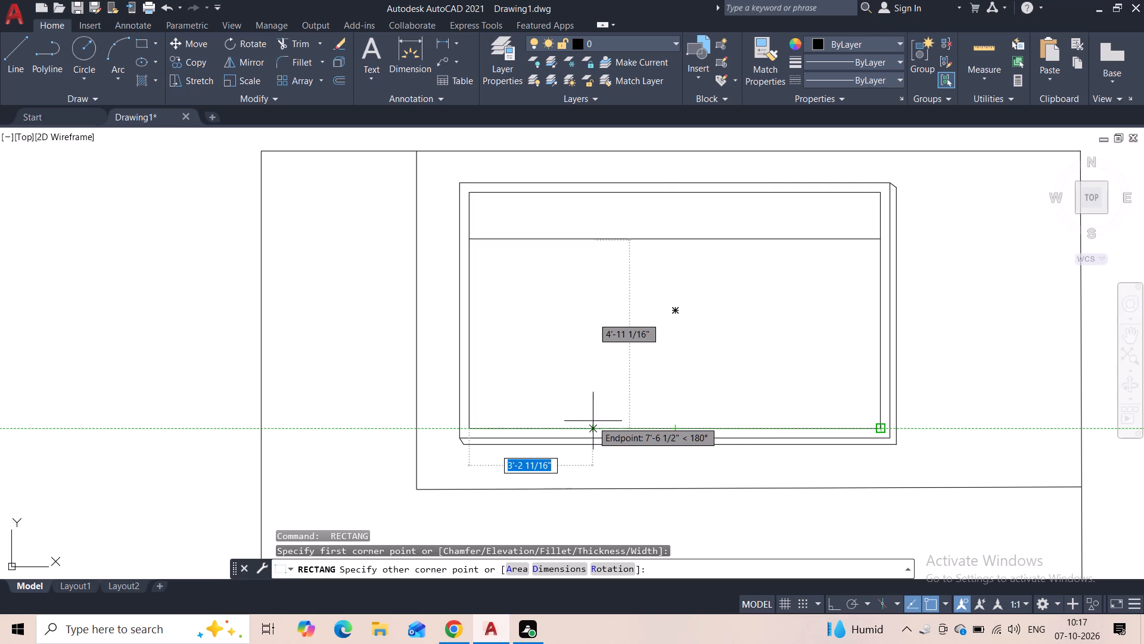
{"action": "scroll", "coordinate": [594, 421], "scroll_direction": "up", "scroll_amount": 4}
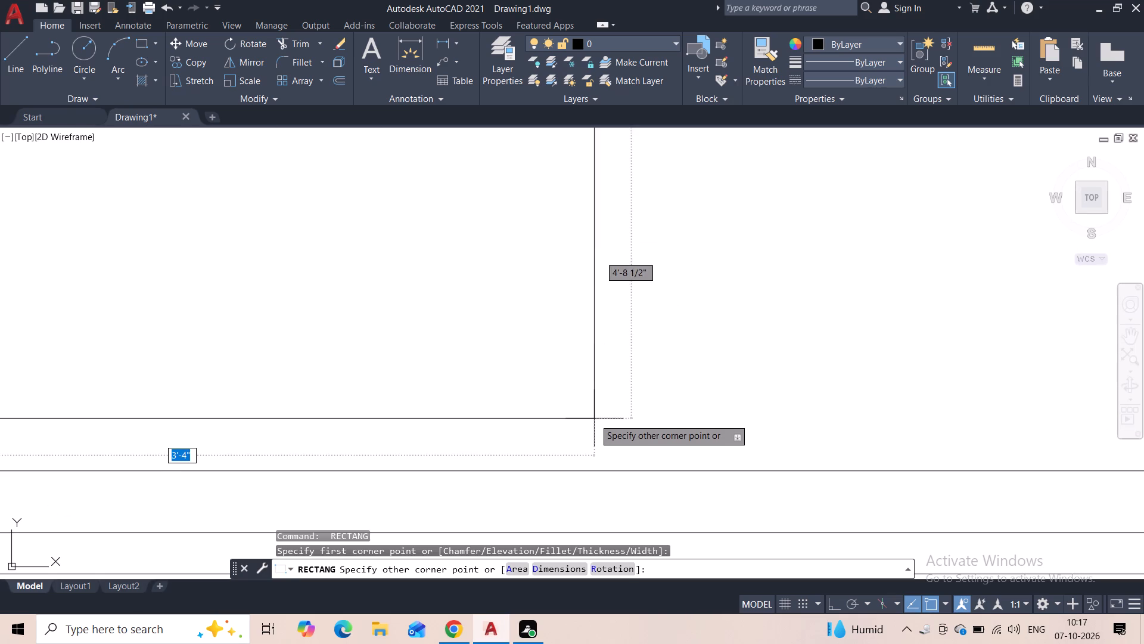
{"action": "left_click", "coordinate": [588, 470]}
{"action": "scroll", "coordinate": [696, 397], "scroll_direction": "down", "scroll_amount": 4}
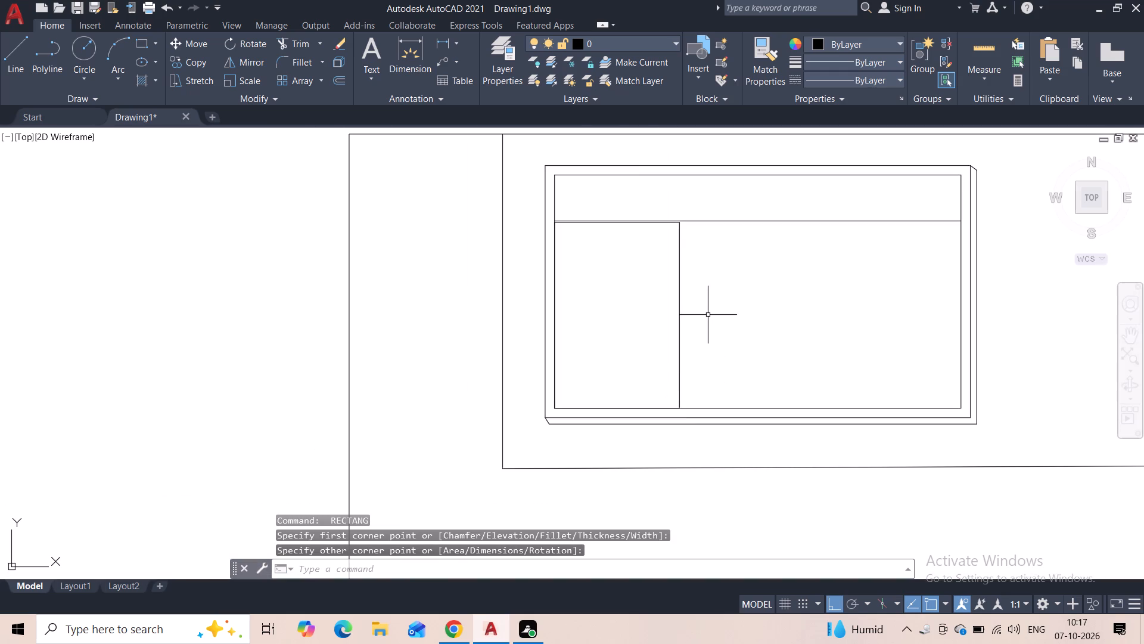
Copy the new rectangle horizontally to the right by about 3'-5", leaving a narrow gap between the two panels.
{"action": "scroll", "coordinate": [705, 238], "scroll_direction": "up", "scroll_amount": 2}
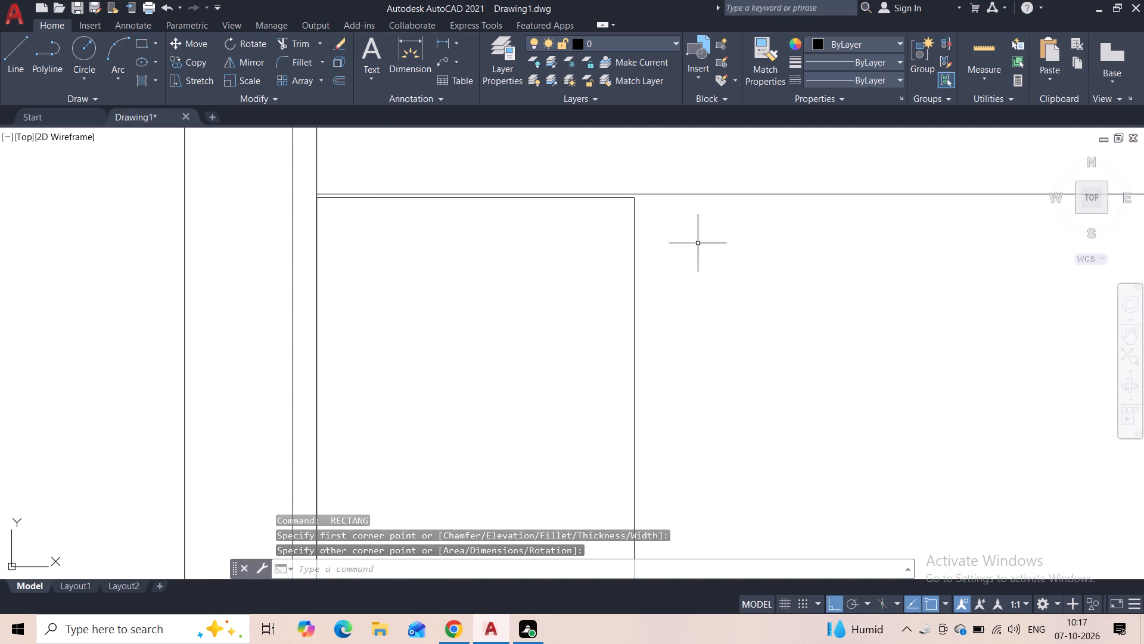
{"action": "left_click", "coordinate": [707, 311]}
{"action": "left_click", "coordinate": [608, 340]}
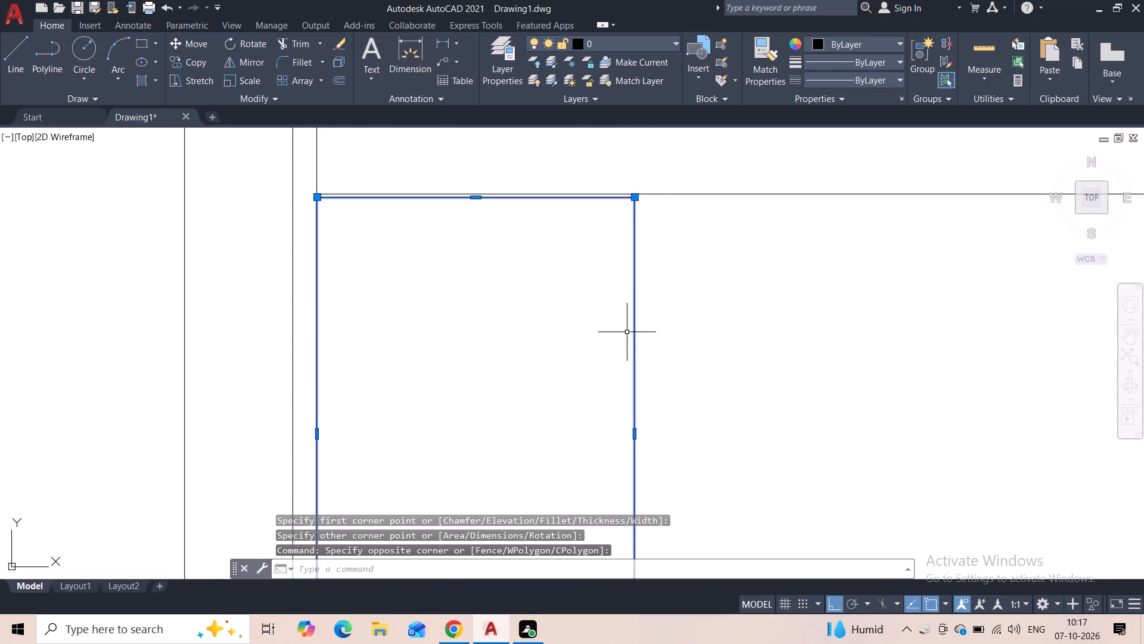
{"action": "scroll", "coordinate": [656, 318], "scroll_direction": "down", "scroll_amount": 2}
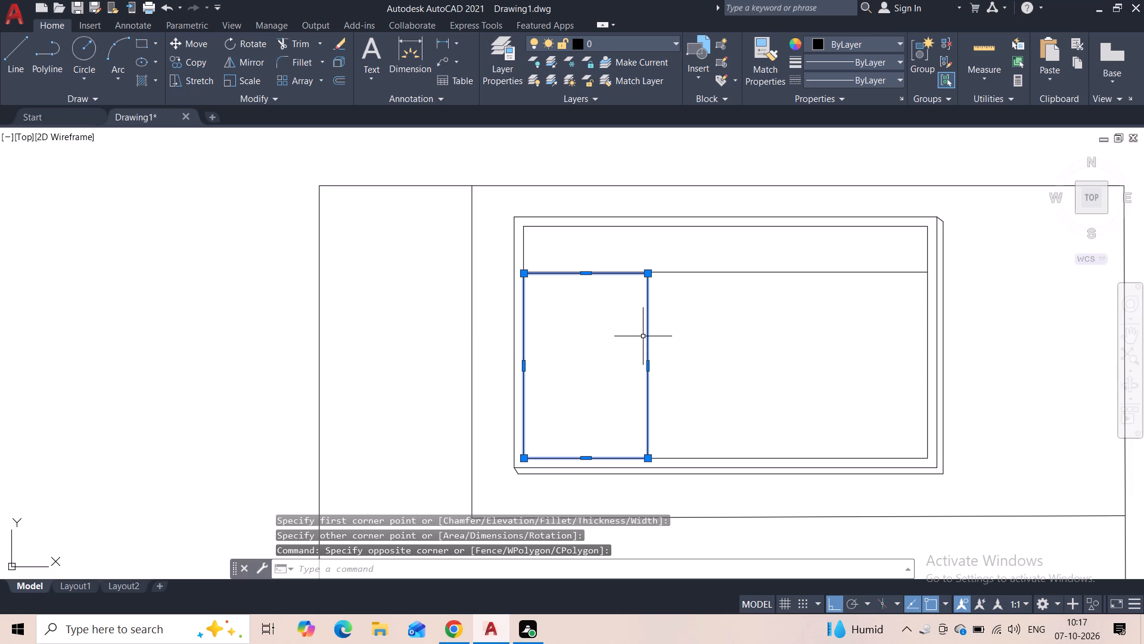
{"action": "left_click", "coordinate": [191, 60]}
{"action": "scroll", "coordinate": [649, 282], "scroll_direction": "up", "scroll_amount": 2}
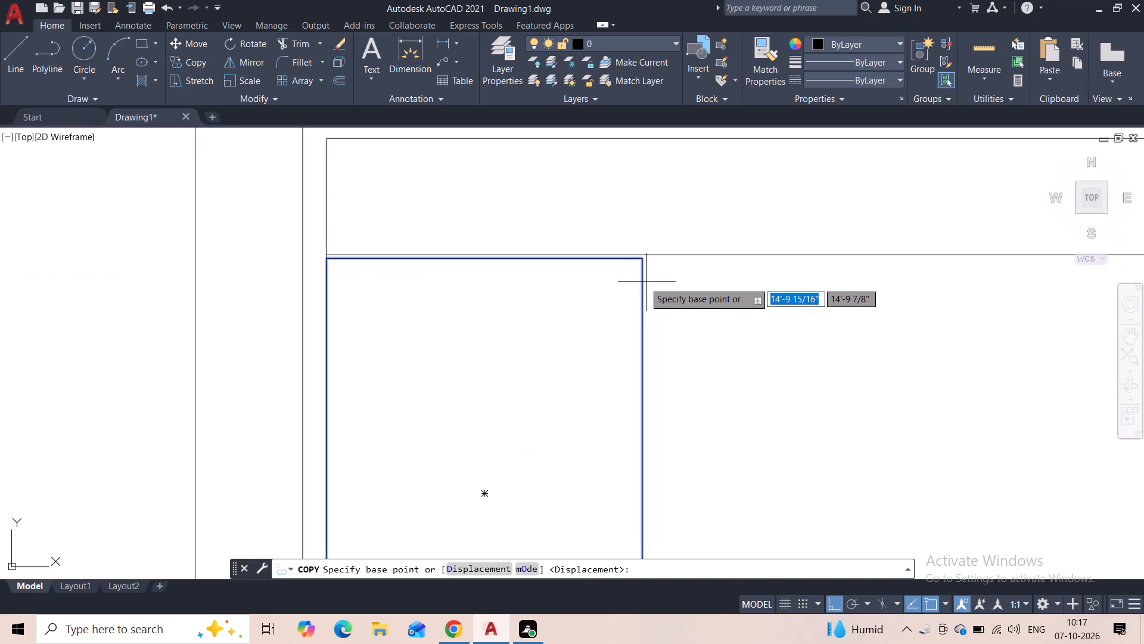
{"action": "left_click", "coordinate": [324, 264]}
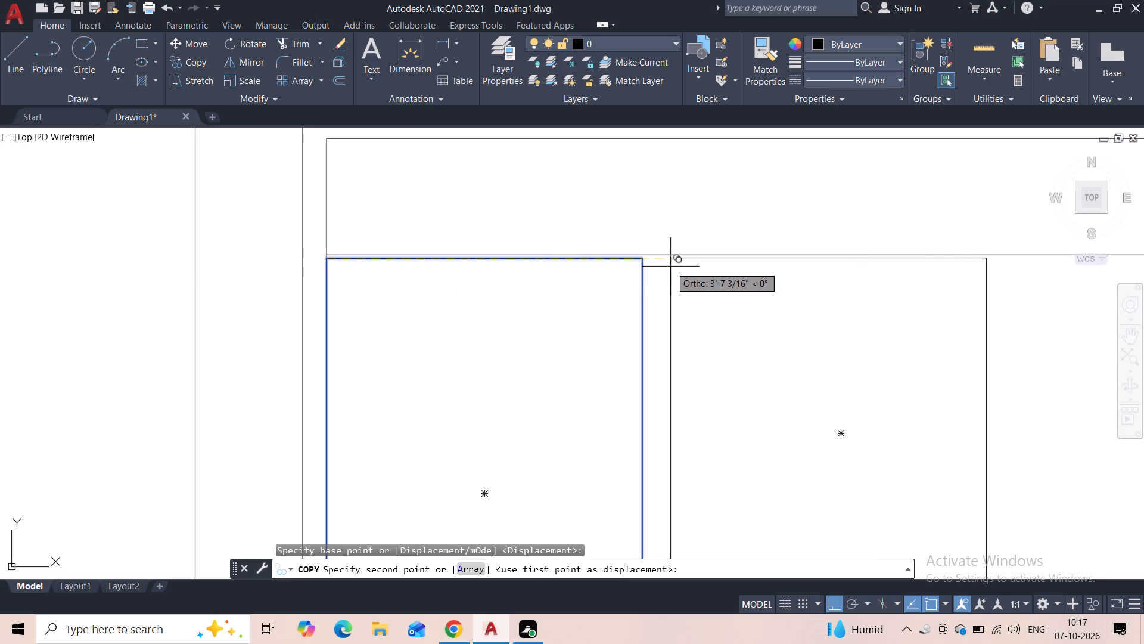
{"action": "scroll", "coordinate": [650, 265], "scroll_direction": "up", "scroll_amount": 2}
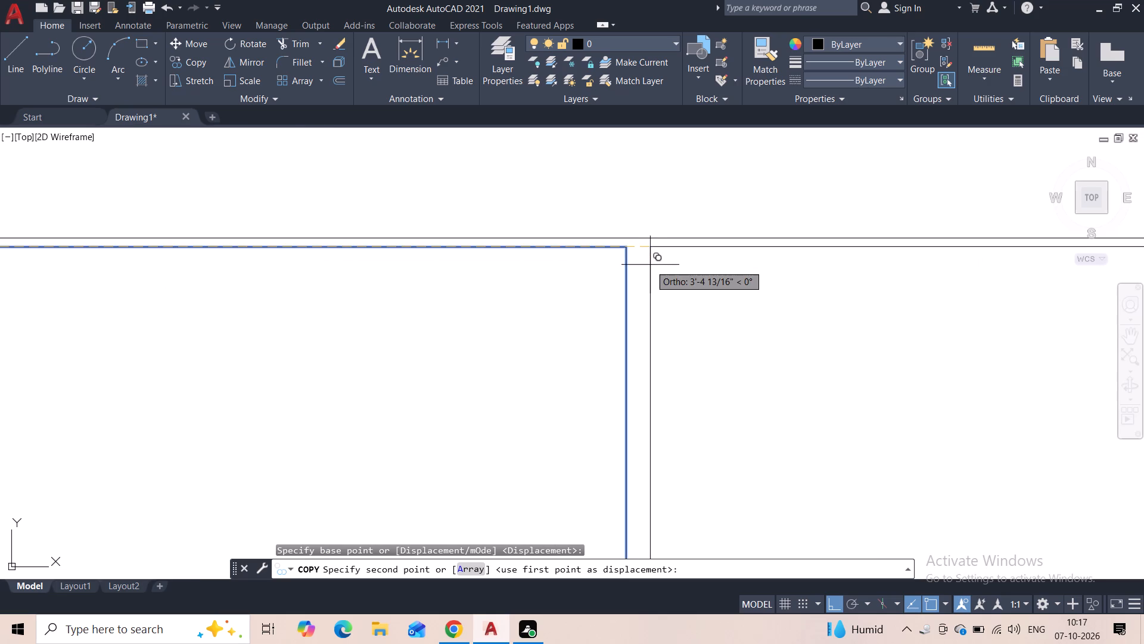
{"action": "left_click", "coordinate": [648, 265]}
{"action": "scroll", "coordinate": [680, 296], "scroll_direction": "down", "scroll_amount": 2}
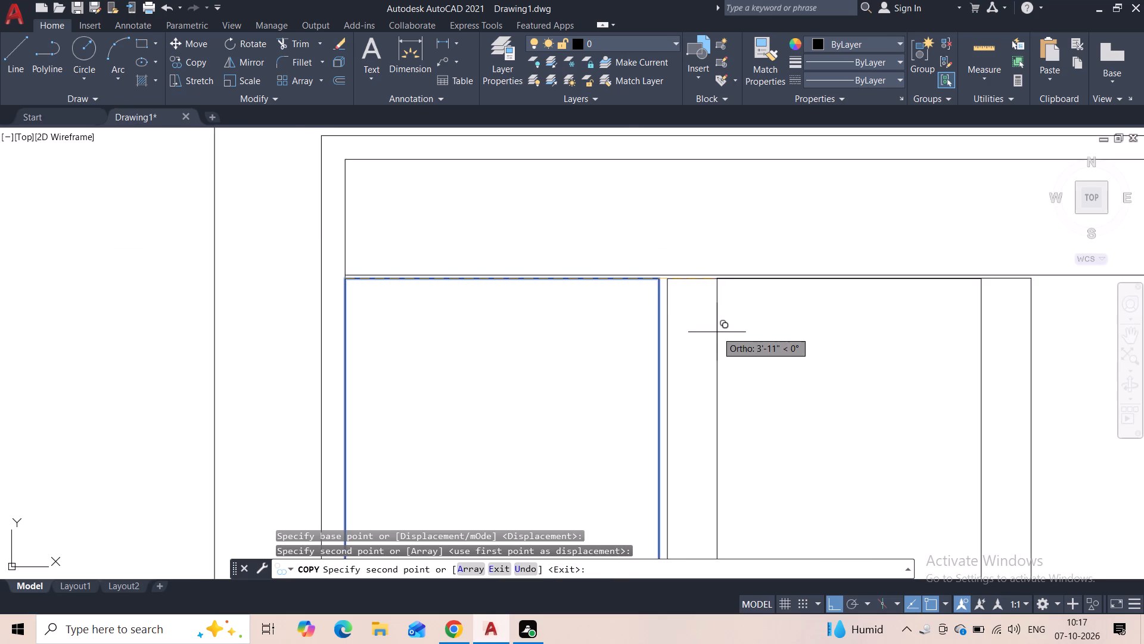
{"action": "scroll", "coordinate": [728, 337], "scroll_direction": "down", "scroll_amount": 3}
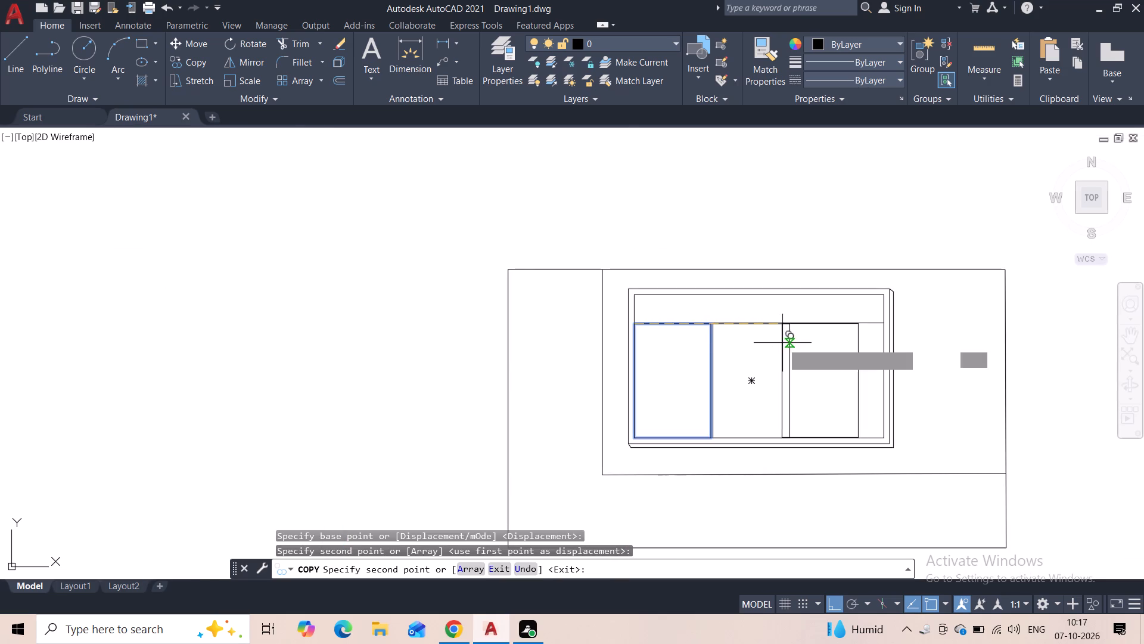
{"action": "scroll", "coordinate": [800, 343], "scroll_direction": "up", "scroll_amount": 2}
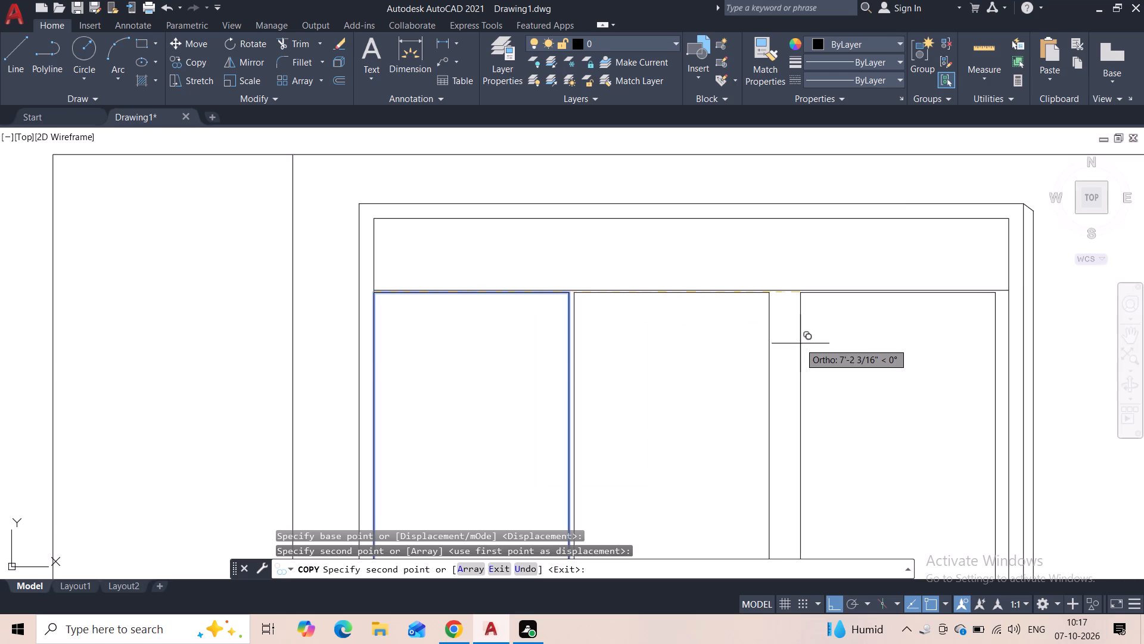
{"action": "key", "text": "Escape"}
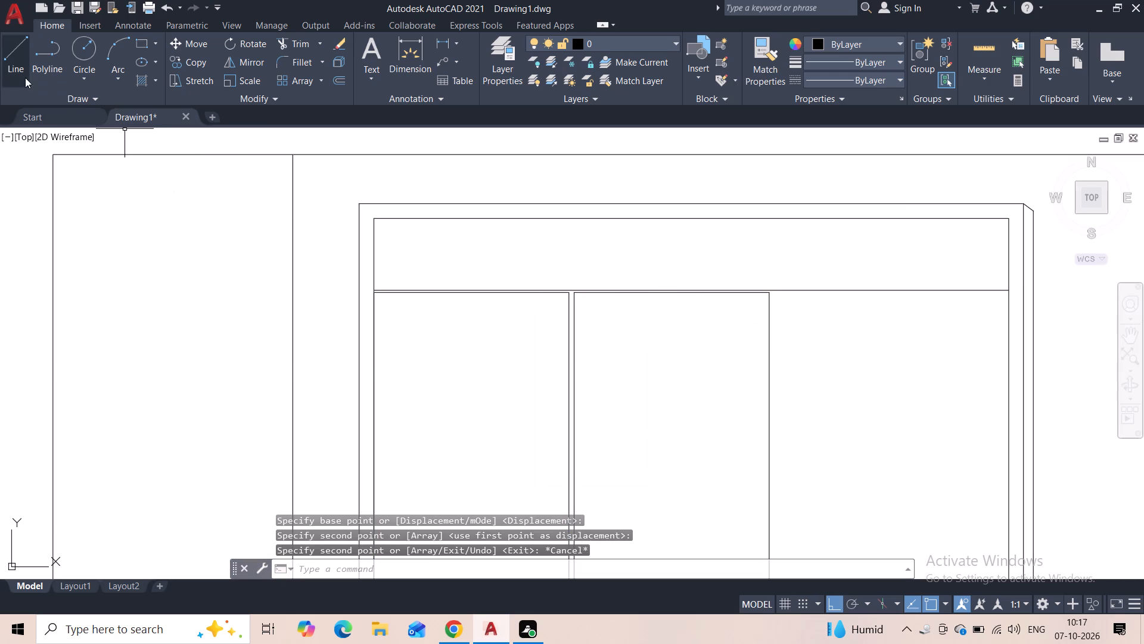
Draw a third rectangle from just right of the second panel's upper-right corner to the inner frame's lower-right corner.
{"action": "left_click", "coordinate": [139, 41]}
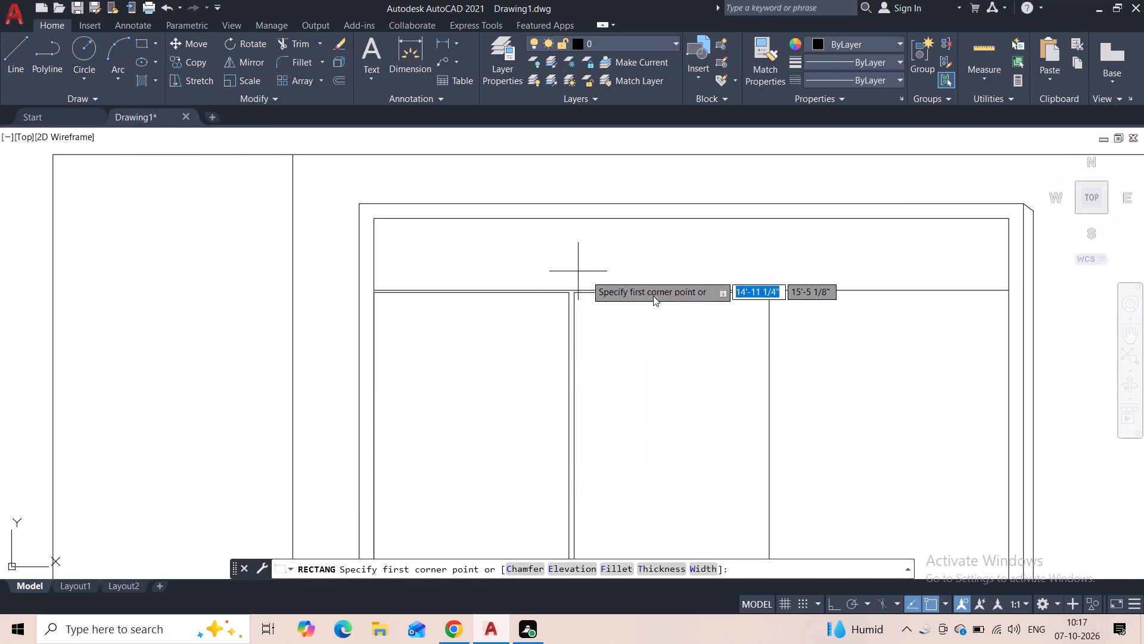
{"action": "scroll", "coordinate": [784, 304], "scroll_direction": "up", "scroll_amount": 3}
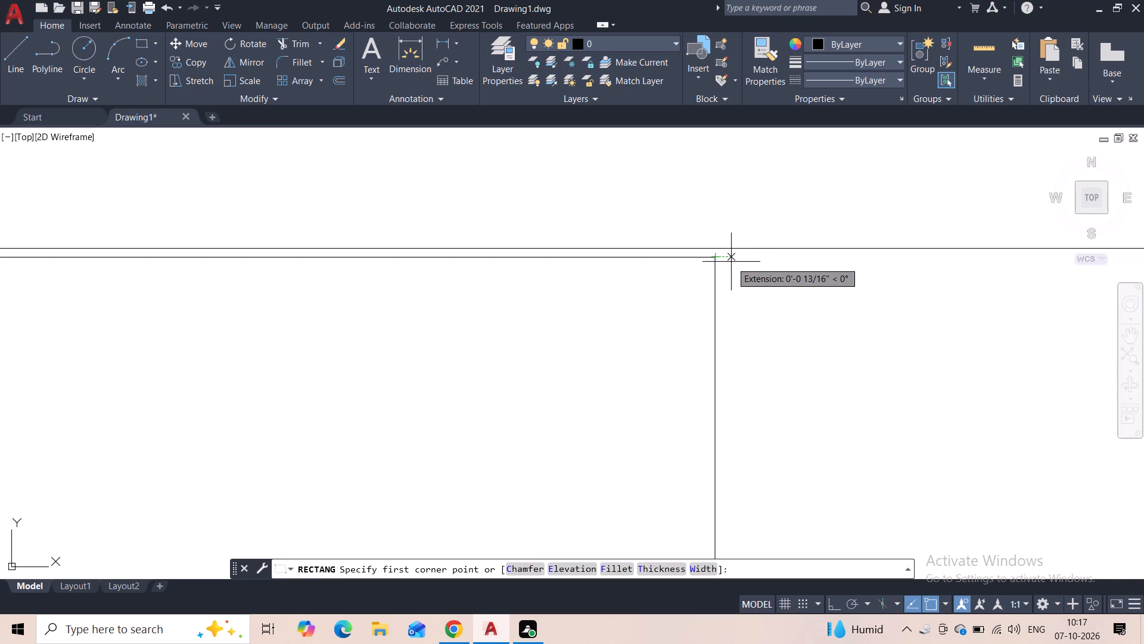
{"action": "left_click", "coordinate": [731, 262]}
{"action": "middle_click_drag", "start_coordinate": [874, 394], "coordinate": [871, 393]}
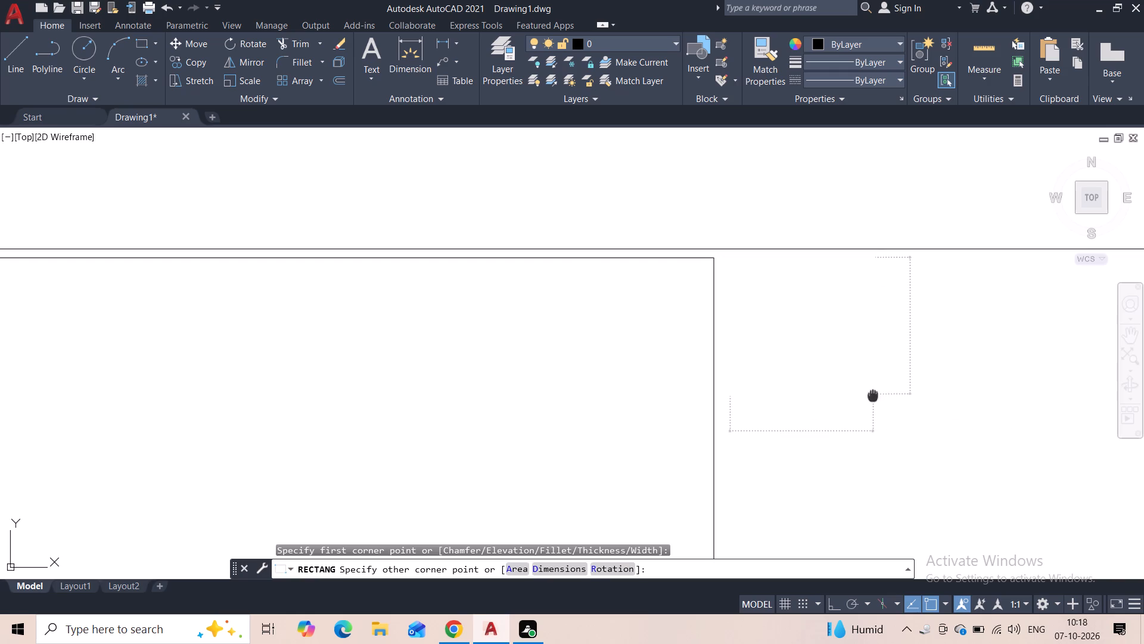
{"action": "middle_click_drag", "start_coordinate": [871, 393], "coordinate": [605, 239]}
{"action": "scroll", "coordinate": [605, 246], "scroll_direction": "down", "scroll_amount": 4}
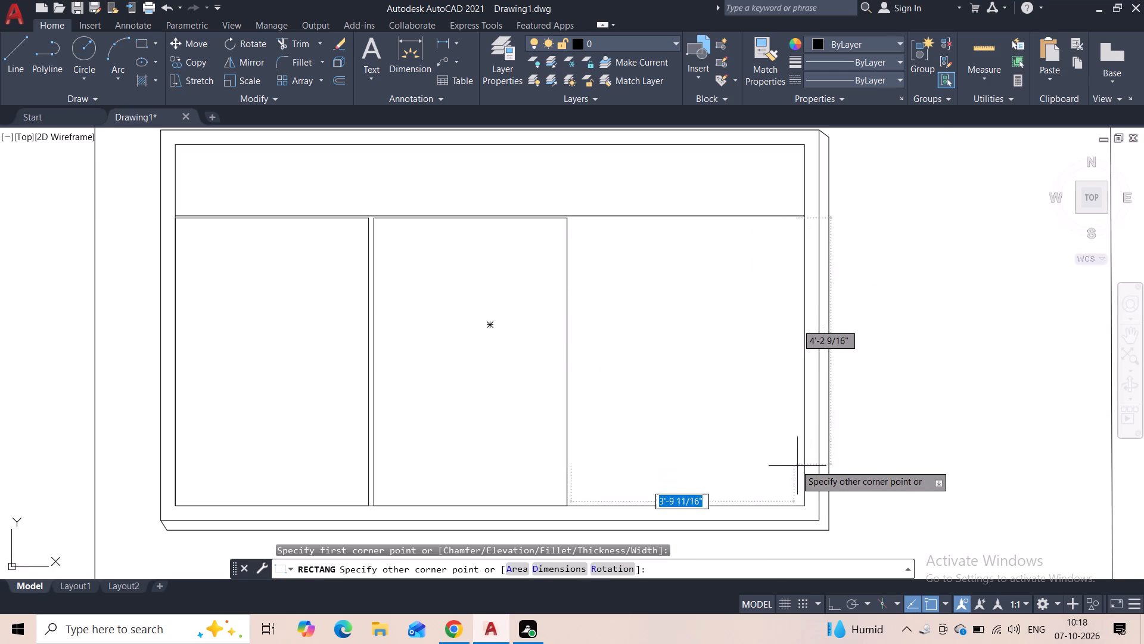
{"action": "left_click", "coordinate": [802, 502]}
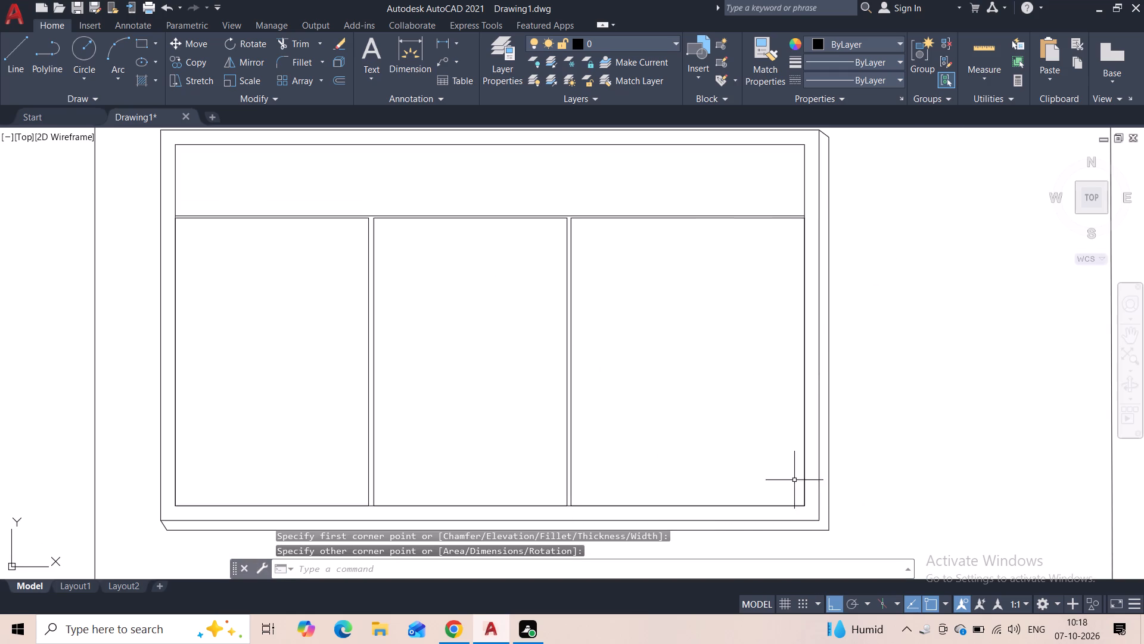
Draw a vertical line across the strip above the three panels, from its top edge to its bottom line, near its left end.
{"action": "scroll", "coordinate": [720, 374], "scroll_direction": "down", "scroll_amount": 1}
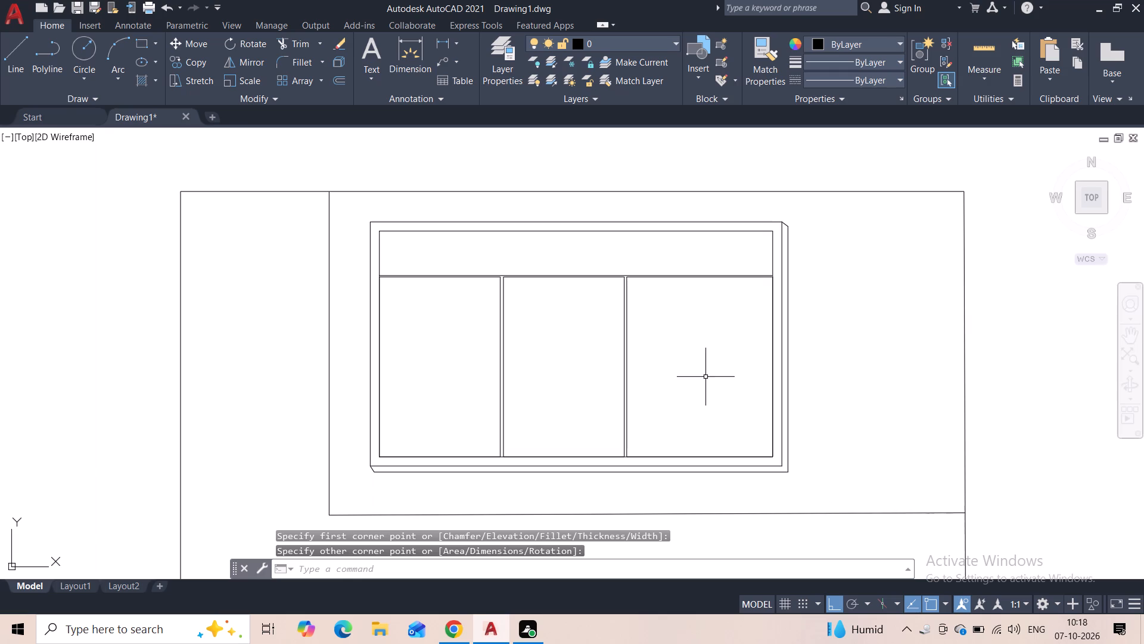
{"action": "scroll", "coordinate": [706, 242], "scroll_direction": "up", "scroll_amount": 3}
{"action": "scroll", "coordinate": [702, 312], "scroll_direction": "down", "scroll_amount": 2}
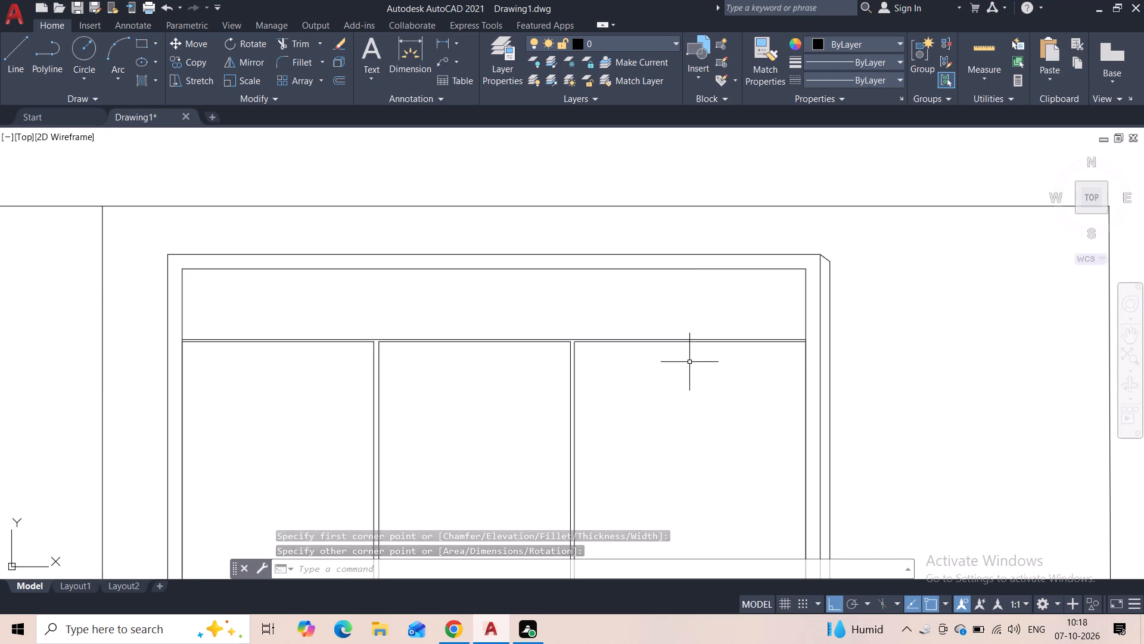
{"action": "scroll", "coordinate": [689, 376], "scroll_direction": "down", "scroll_amount": 2}
{"action": "middle_click_drag", "start_coordinate": [684, 428], "coordinate": [688, 373]}
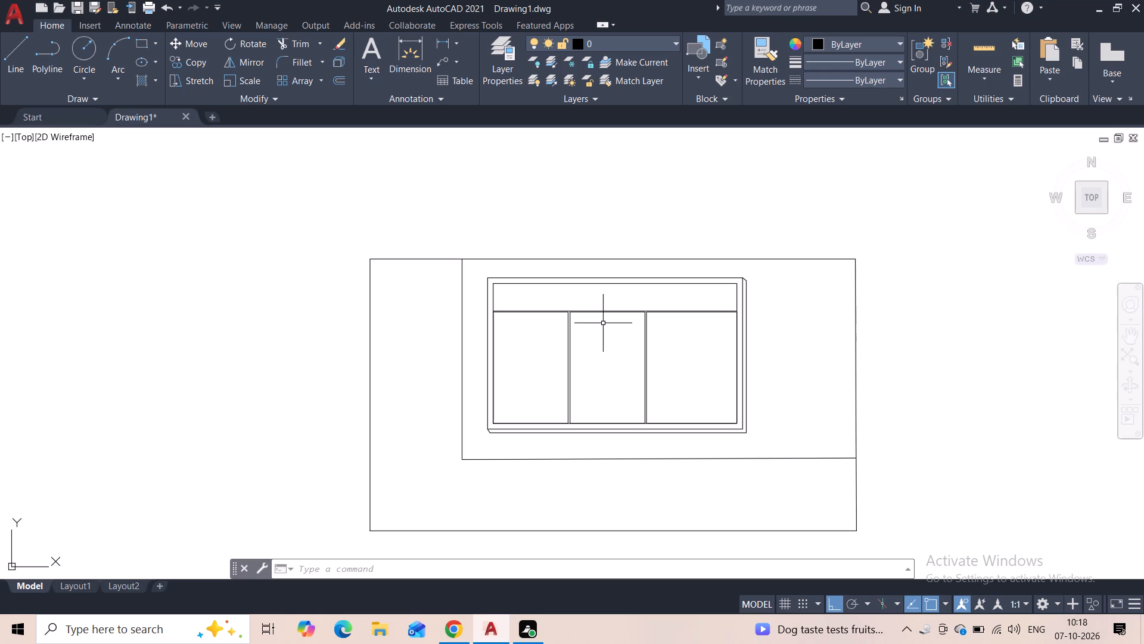
{"action": "scroll", "coordinate": [567, 298], "scroll_direction": "up", "scroll_amount": 2}
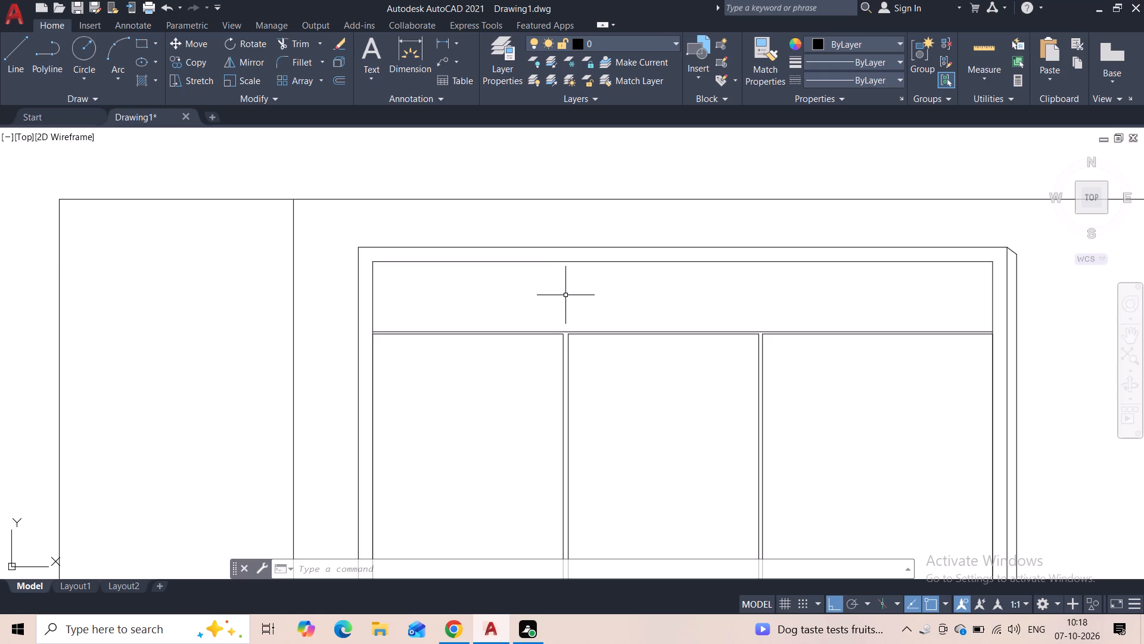
{"action": "left_click", "coordinate": [12, 66]}
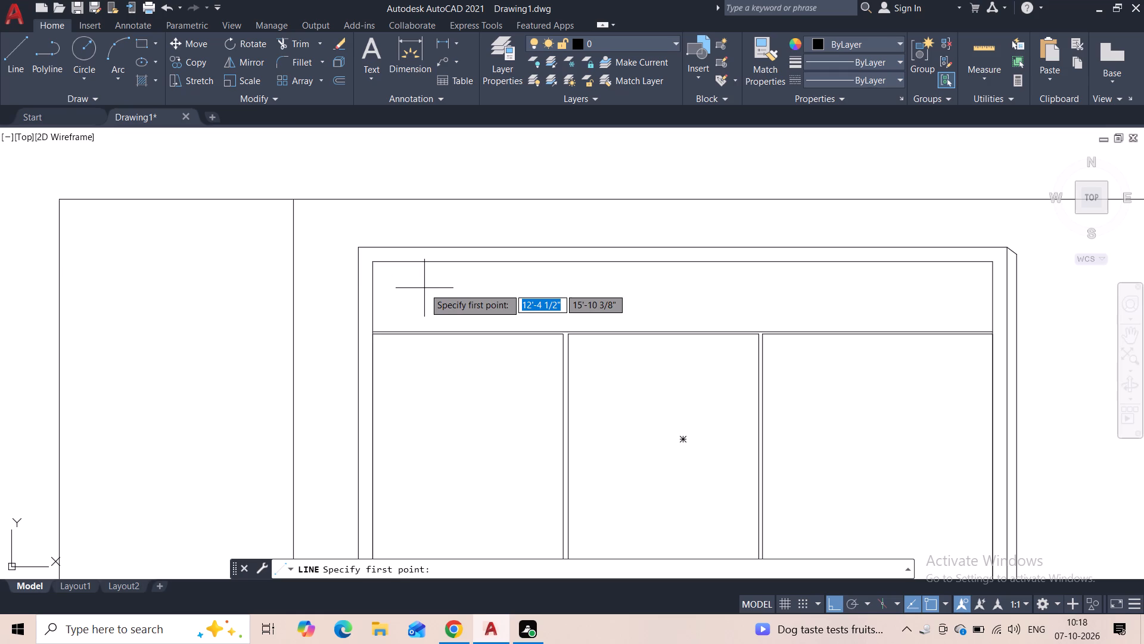
{"action": "scroll", "coordinate": [389, 283], "scroll_direction": "up", "scroll_amount": 2}
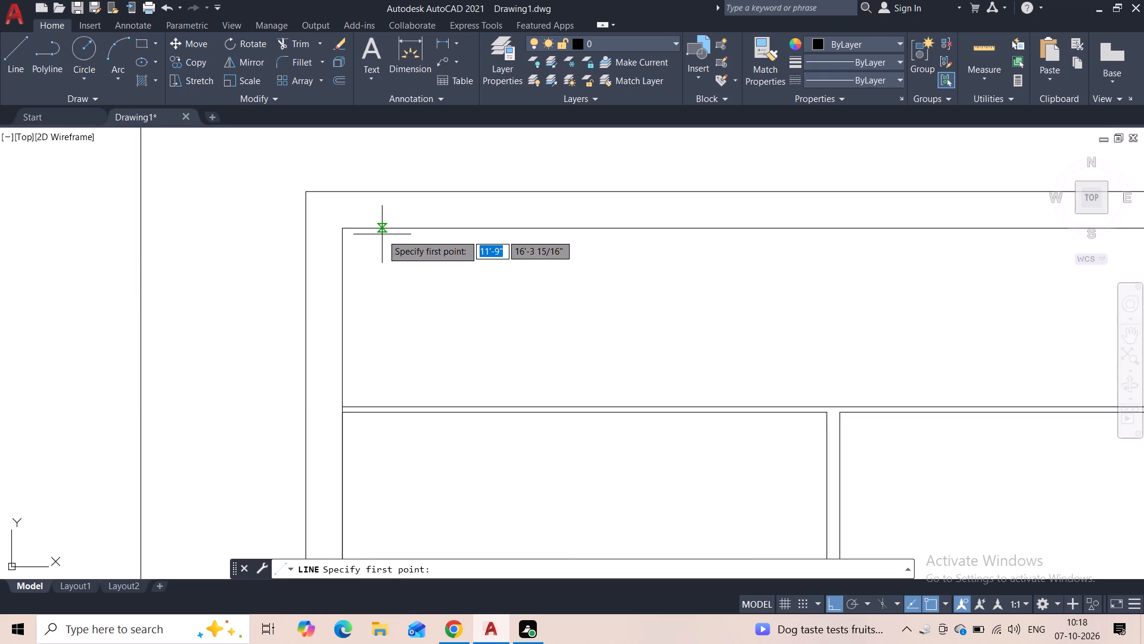
{"action": "left_click", "coordinate": [381, 230]}
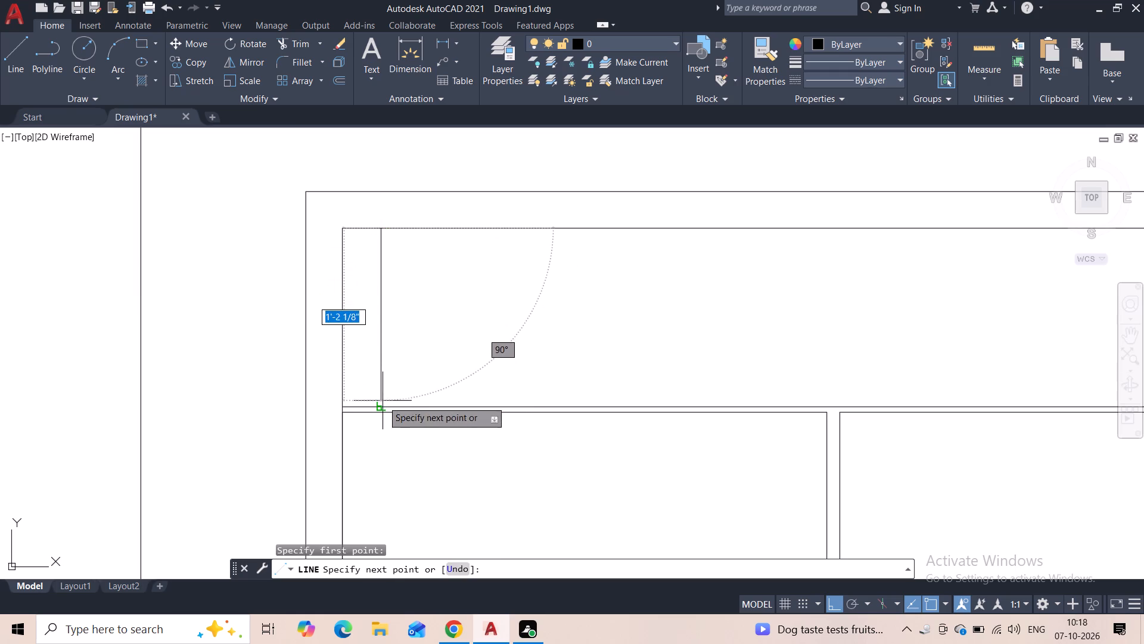
{"action": "left_click", "coordinate": [382, 401]}
{"action": "key", "text": "Escape"}
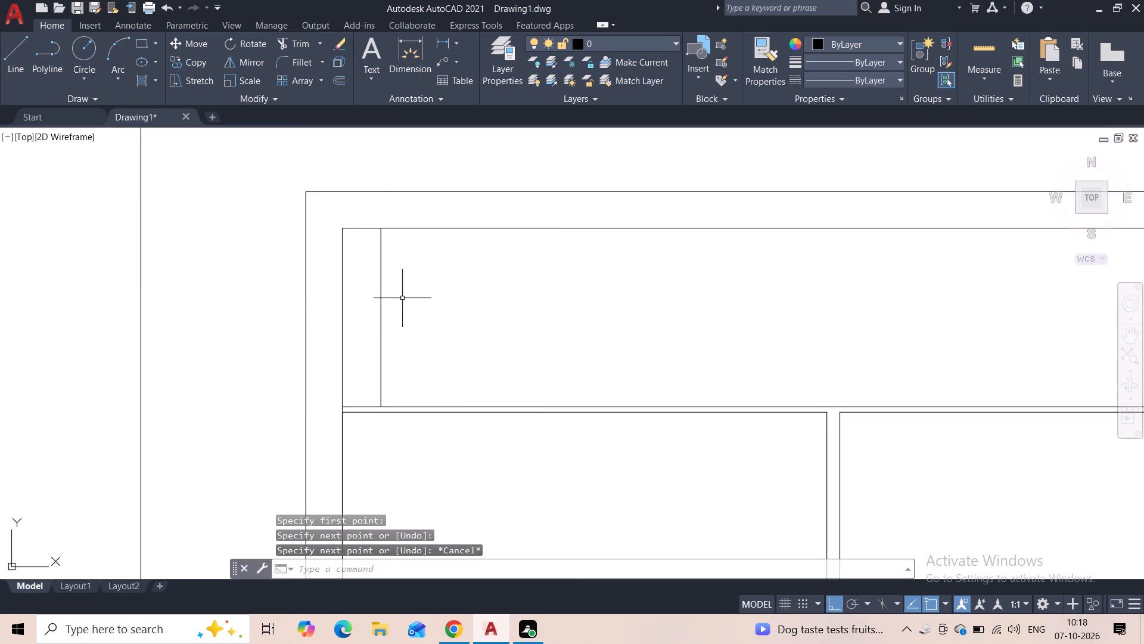
Copy the strip's vertical line to the right nine times, roughly 4" to 5" apart, across the width of the first panel.
{"action": "left_click", "coordinate": [400, 292]}
{"action": "left_click", "coordinate": [378, 311]}
{"action": "left_click", "coordinate": [201, 60]}
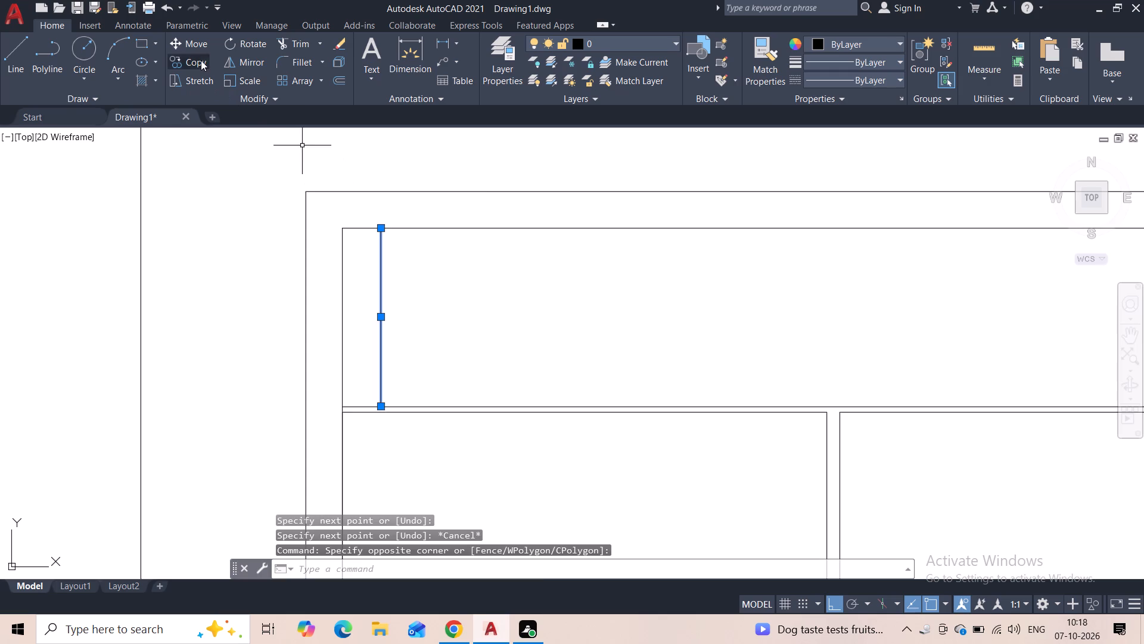
{"action": "left_click", "coordinate": [380, 231]}
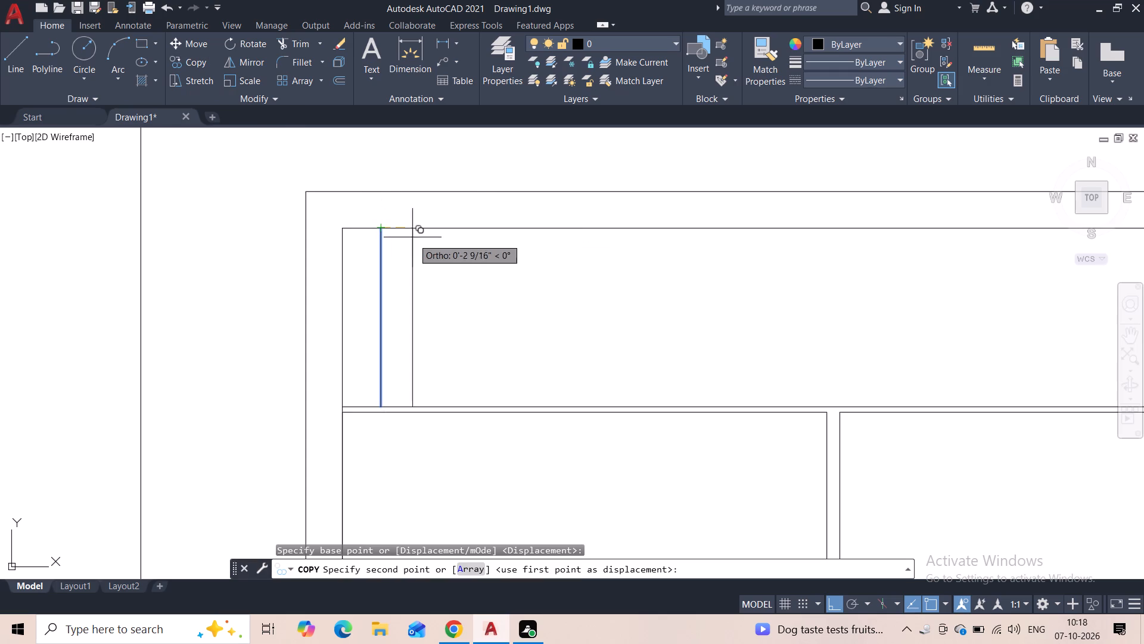
{"action": "left_click", "coordinate": [421, 239]}
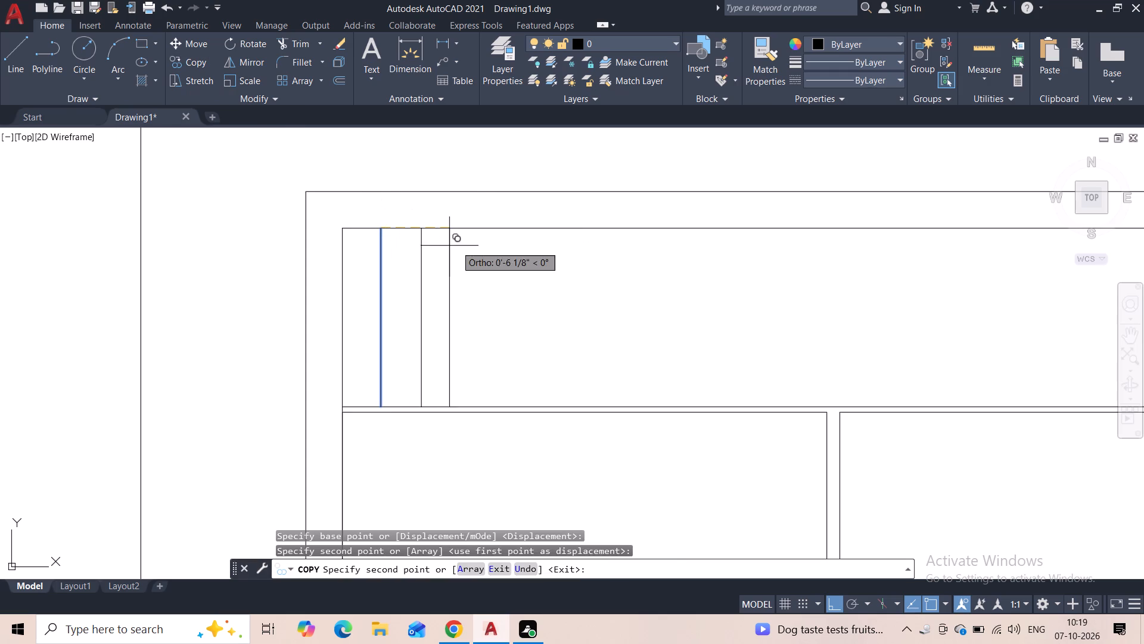
{"action": "left_click", "coordinate": [472, 244]}
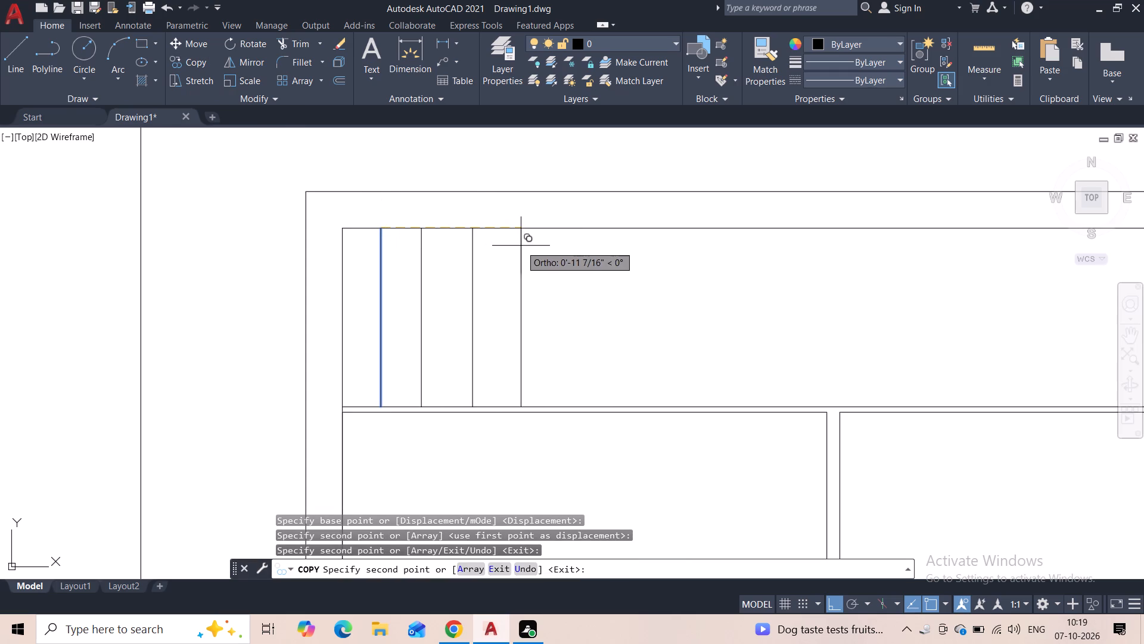
{"action": "left_click", "coordinate": [521, 246]}
{"action": "left_click", "coordinate": [580, 246]}
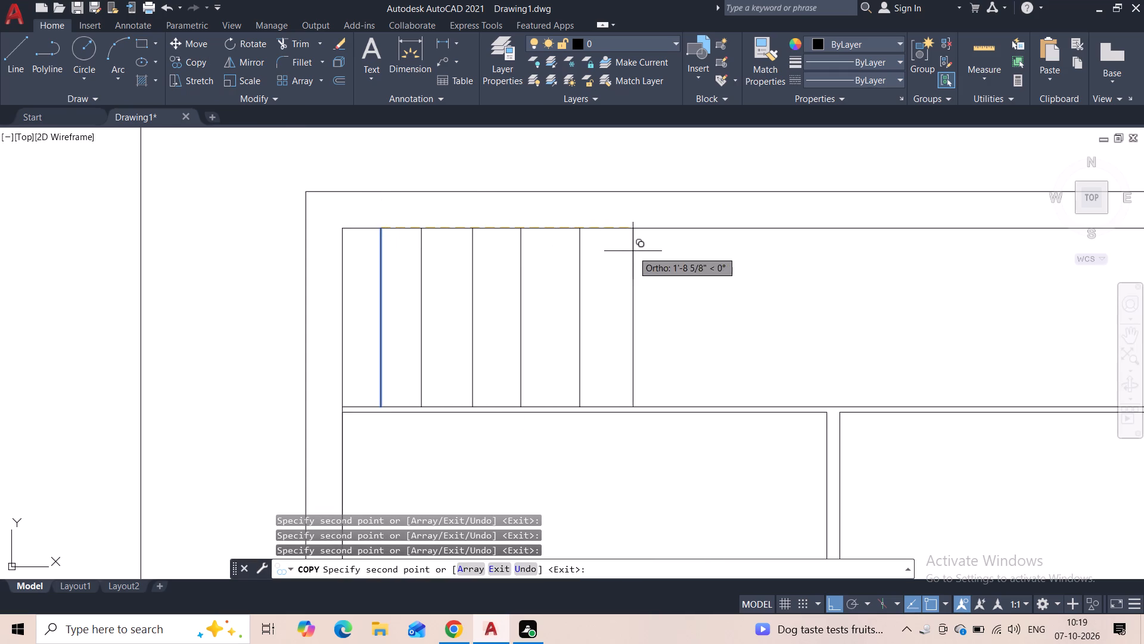
{"action": "left_click", "coordinate": [633, 251]}
{"action": "left_click", "coordinate": [678, 255]}
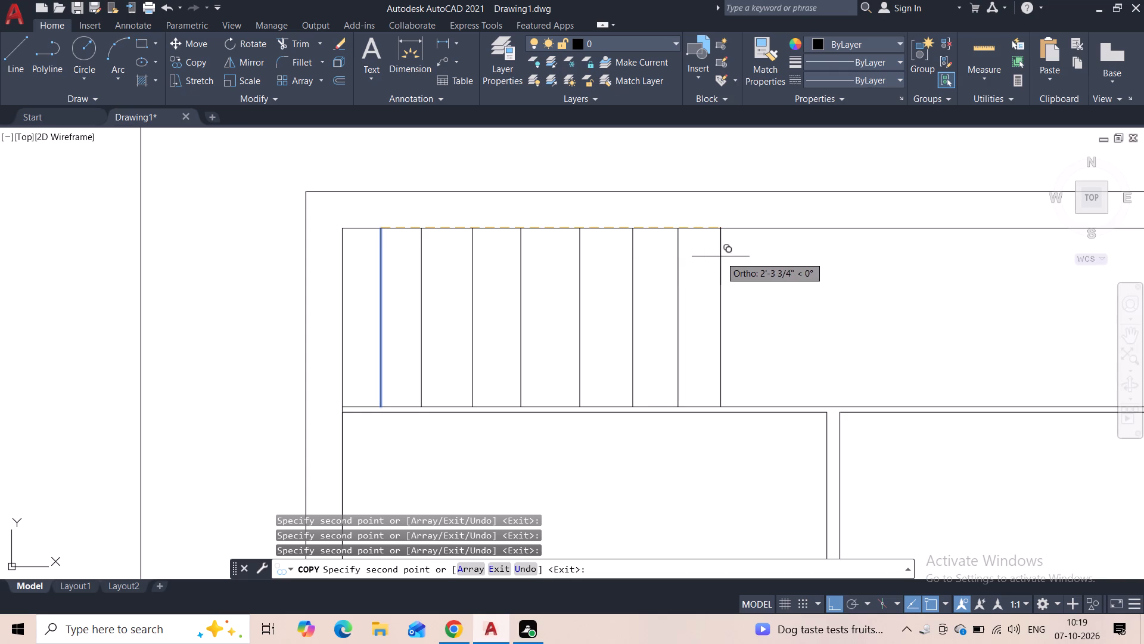
{"action": "left_click", "coordinate": [720, 256]}
{"action": "left_click", "coordinate": [775, 265]}
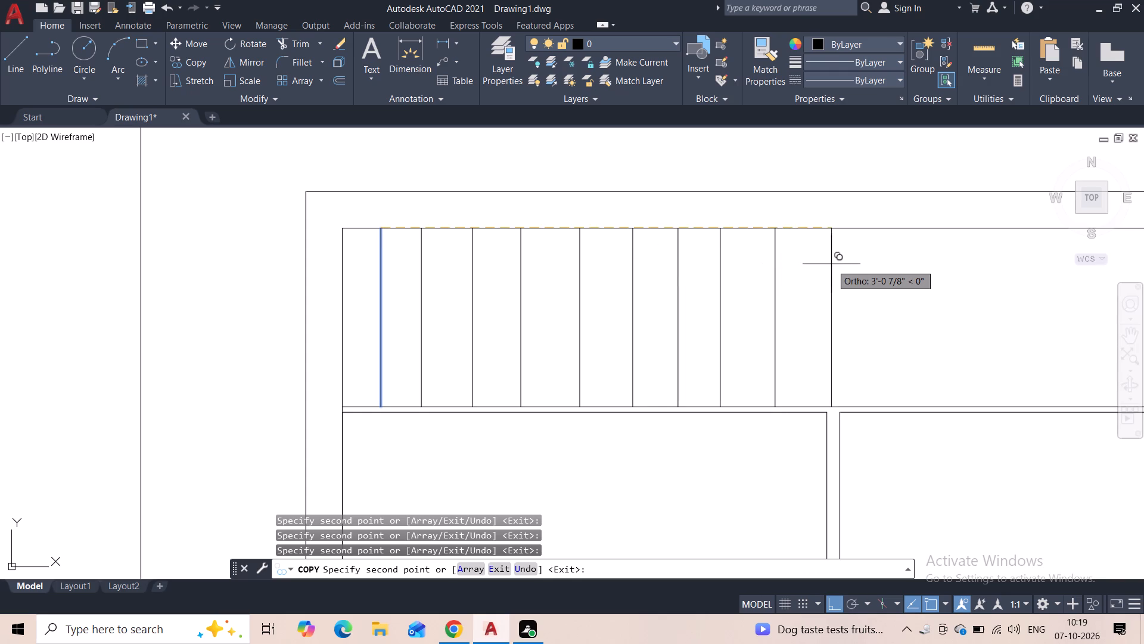
{"action": "left_click", "coordinate": [825, 264]}
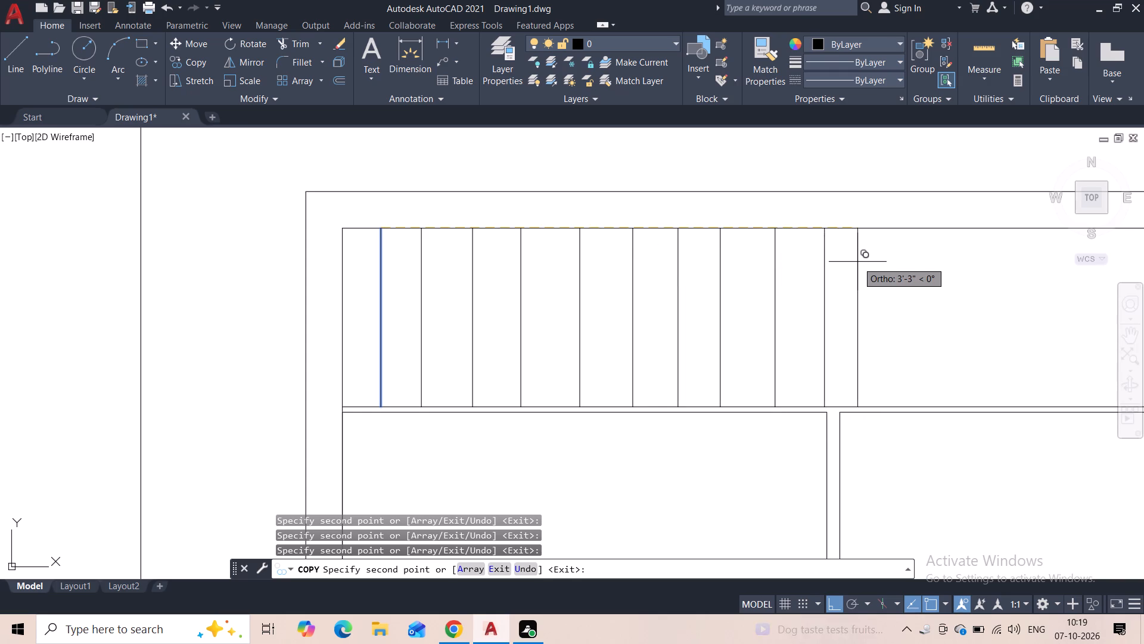
Continue copying the vertical line along the strip, placing nine more copies roughly 4" to 5" apart above the second panel.
{"action": "left_click", "coordinate": [870, 262]}
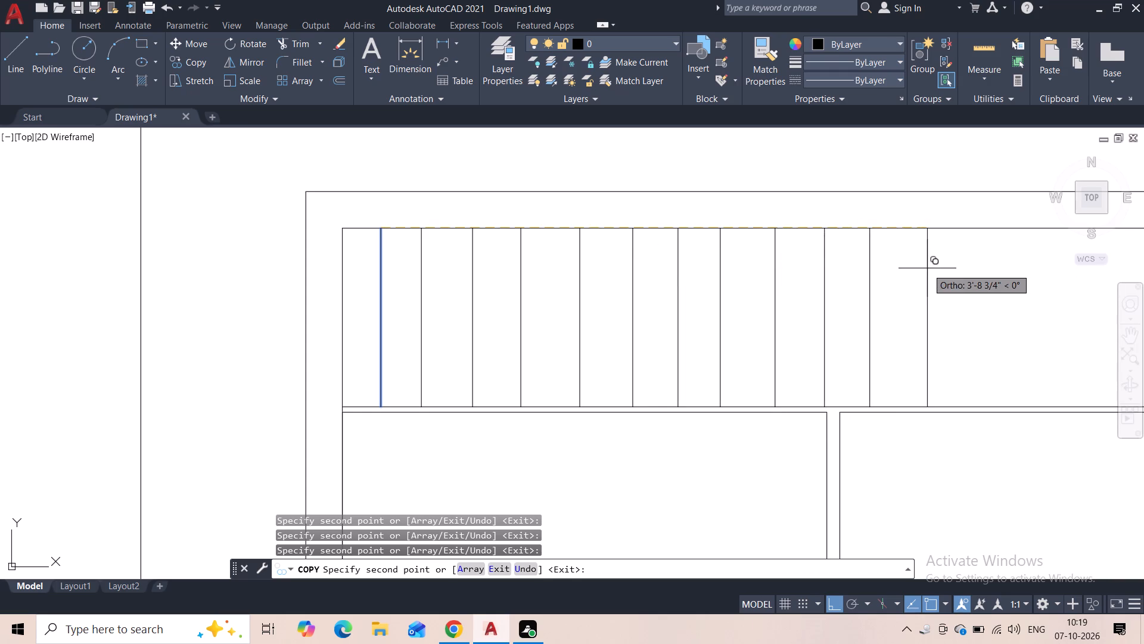
{"action": "left_click", "coordinate": [922, 271]}
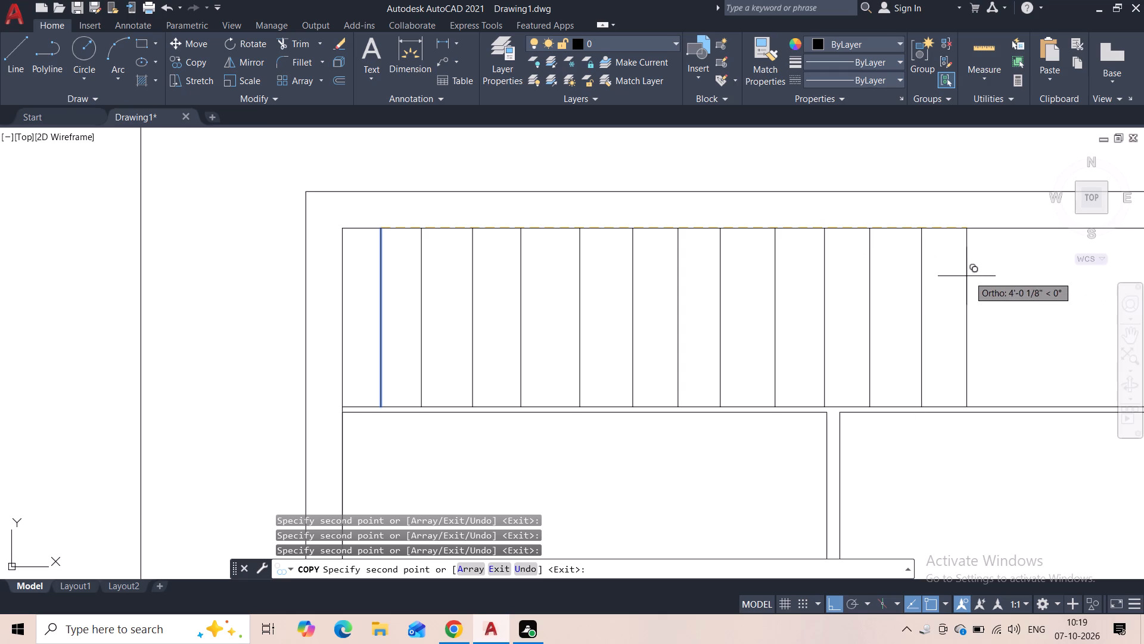
{"action": "left_click", "coordinate": [969, 276]}
{"action": "middle_click_drag", "start_coordinate": [969, 276], "coordinate": [653, 288]}
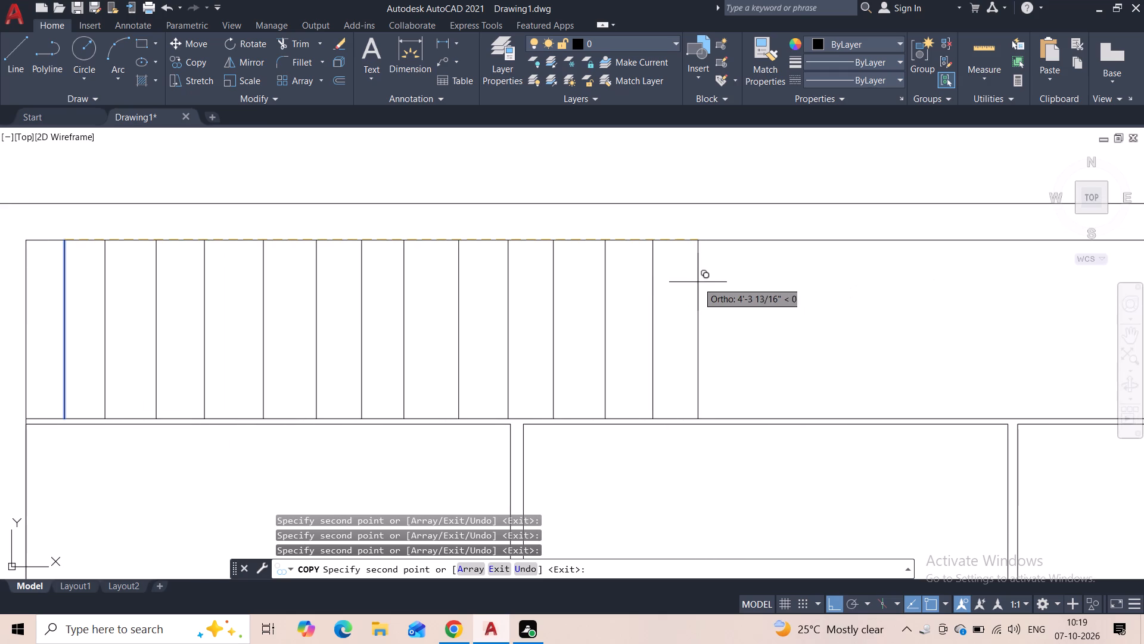
{"action": "left_click", "coordinate": [698, 282]}
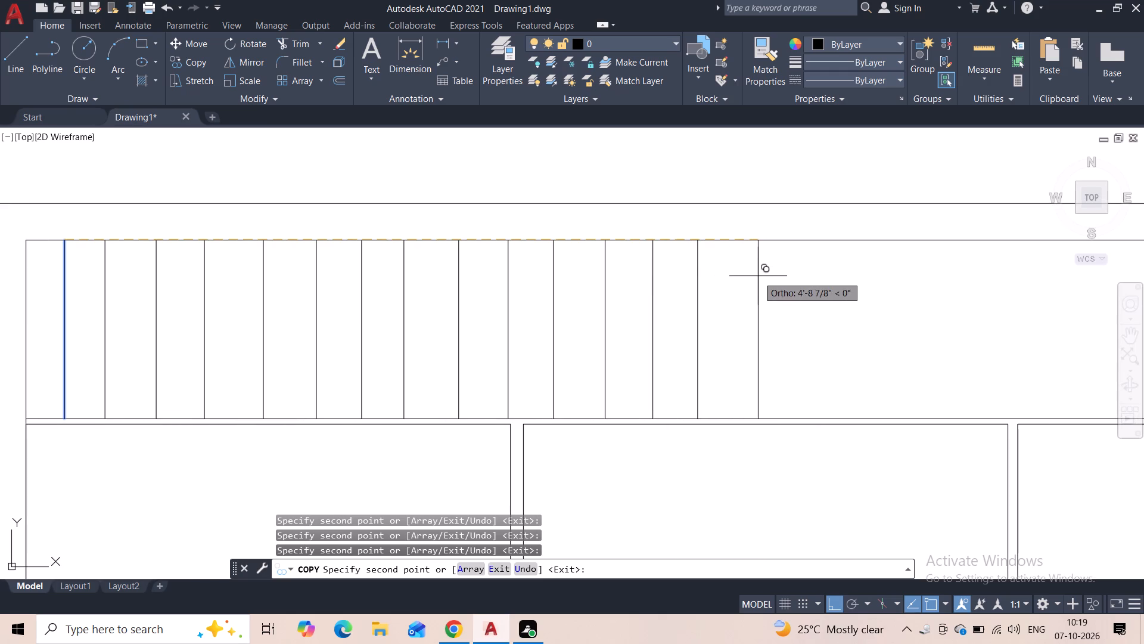
{"action": "left_click", "coordinate": [758, 276]}
{"action": "left_click", "coordinate": [815, 277]}
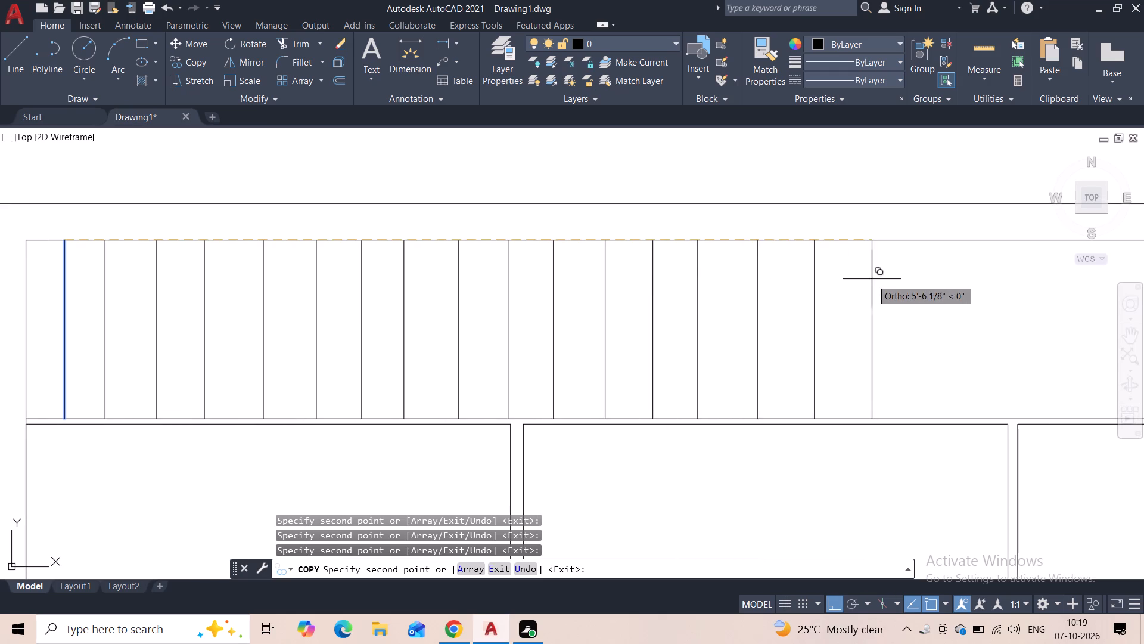
{"action": "left_click", "coordinate": [872, 279]}
{"action": "left_click", "coordinate": [917, 281]}
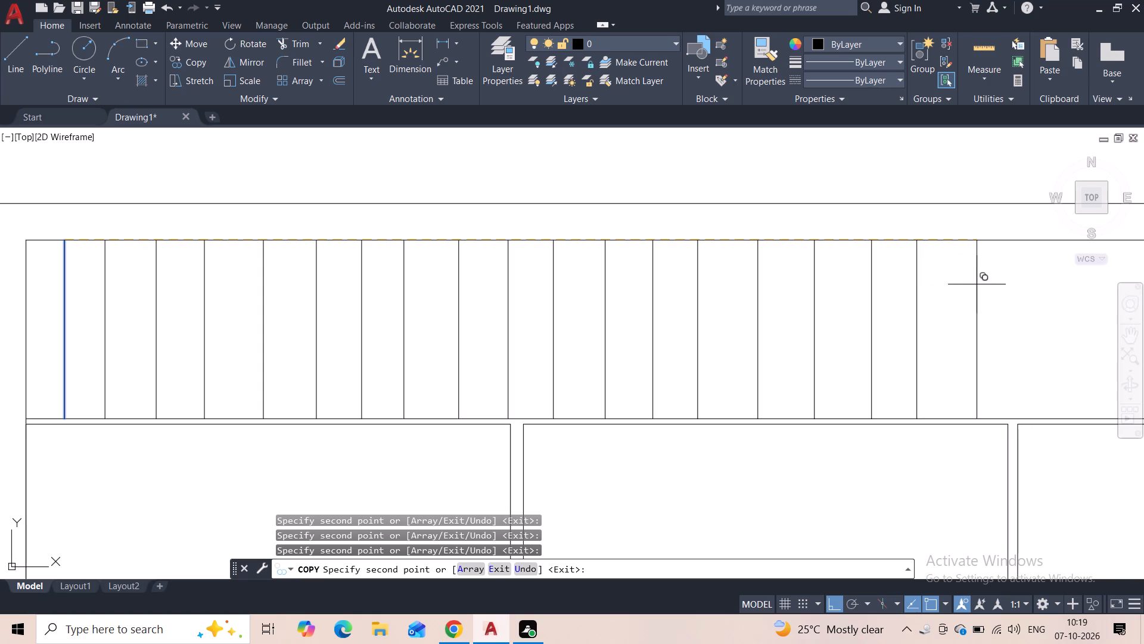
{"action": "left_click", "coordinate": [977, 284]}
Place ten more copies of the vertical line above the third panel, up to about 10'-2" from the original line.
{"action": "middle_click_drag", "start_coordinate": [977, 284], "coordinate": [702, 287]}
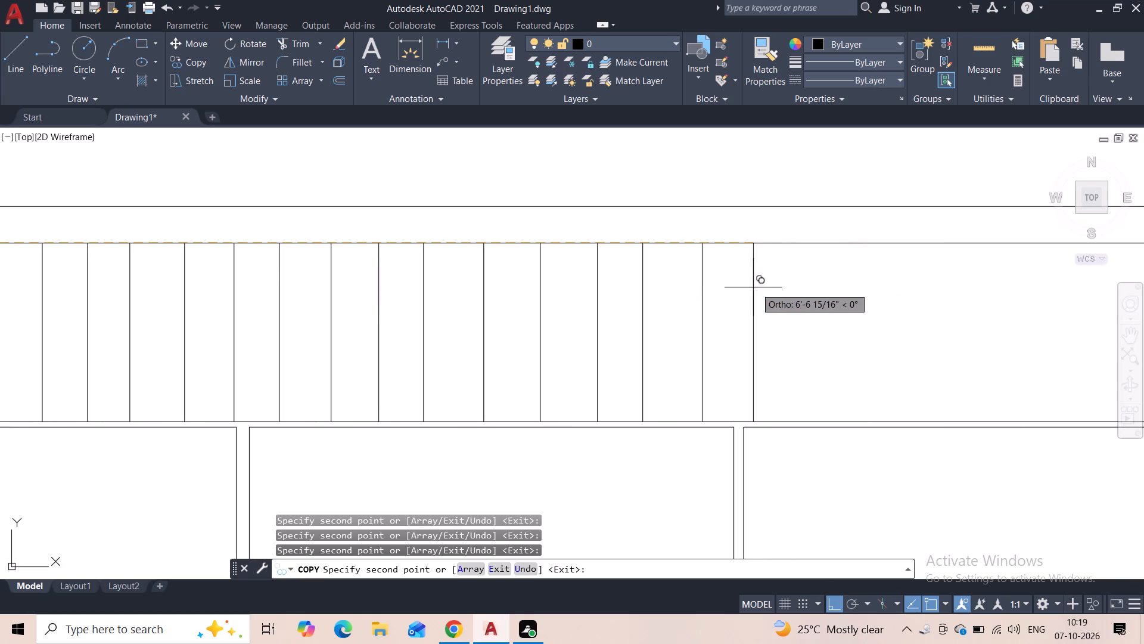
{"action": "left_click", "coordinate": [761, 289]}
{"action": "left_click", "coordinate": [822, 293]}
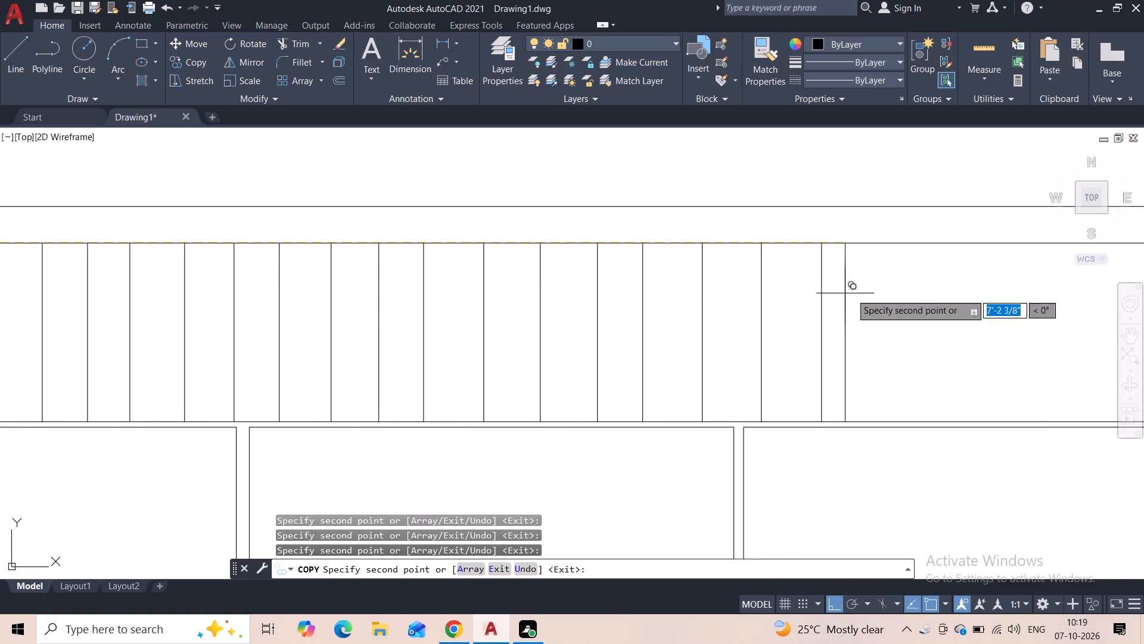
{"action": "left_click", "coordinate": [885, 293]}
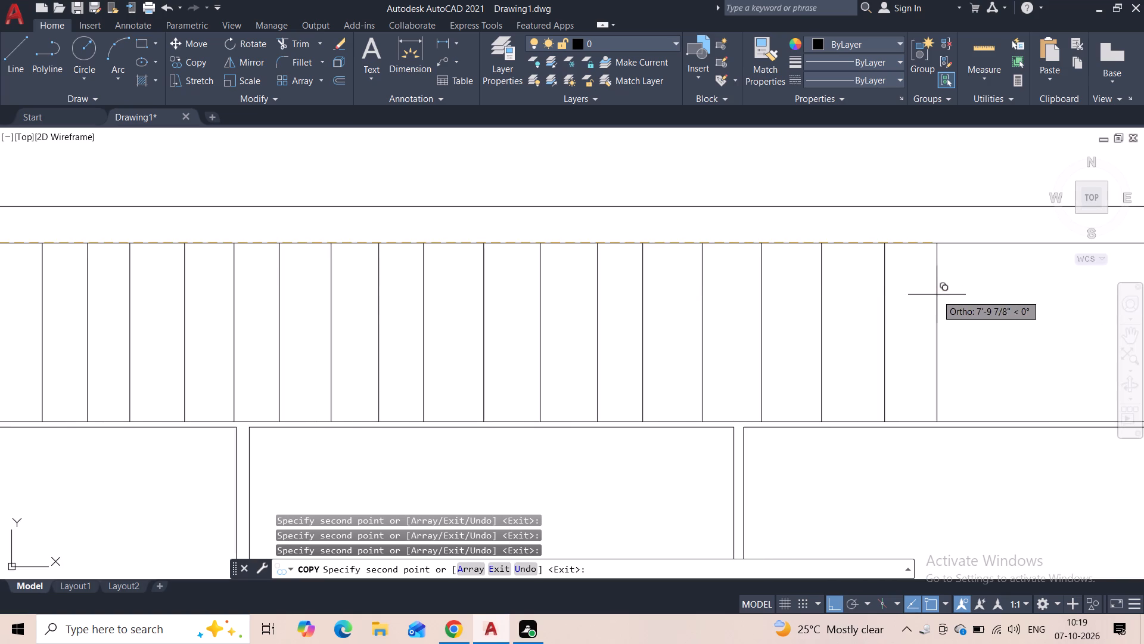
{"action": "left_click", "coordinate": [937, 295]}
{"action": "middle_click_drag", "start_coordinate": [960, 295], "coordinate": [706, 302]}
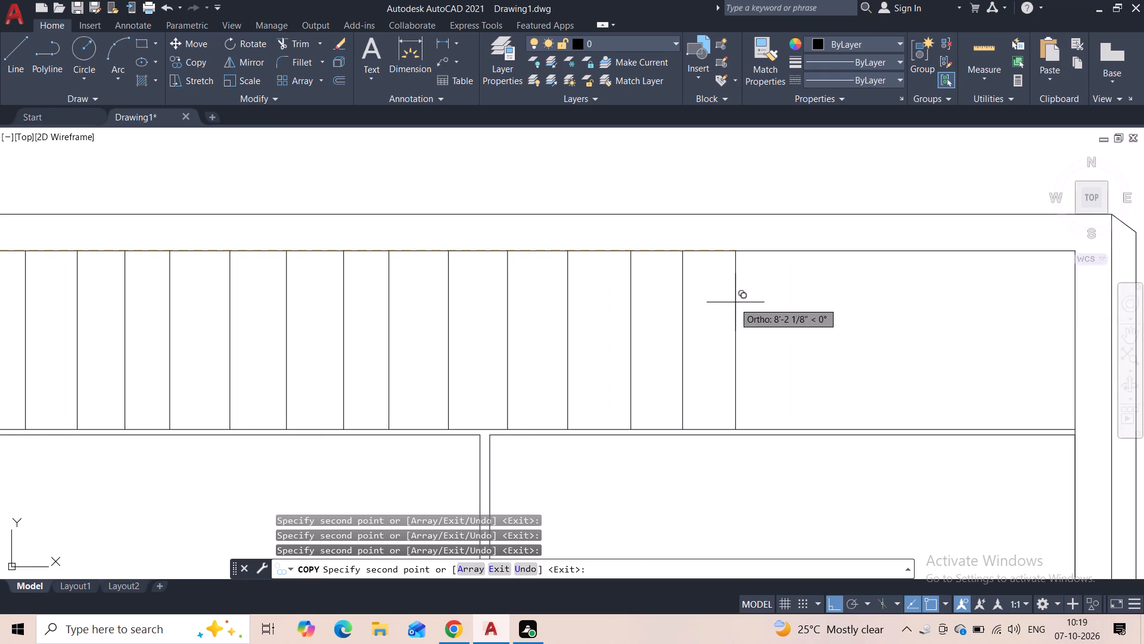
{"action": "left_click", "coordinate": [736, 305]}
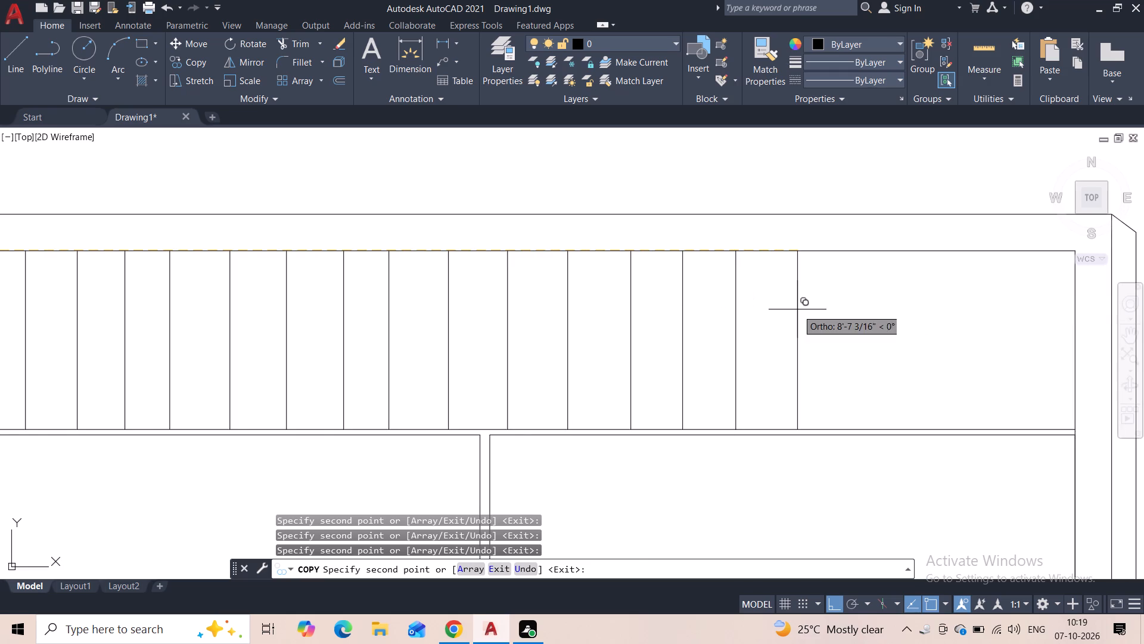
{"action": "left_click", "coordinate": [797, 310]}
{"action": "left_click", "coordinate": [853, 315]}
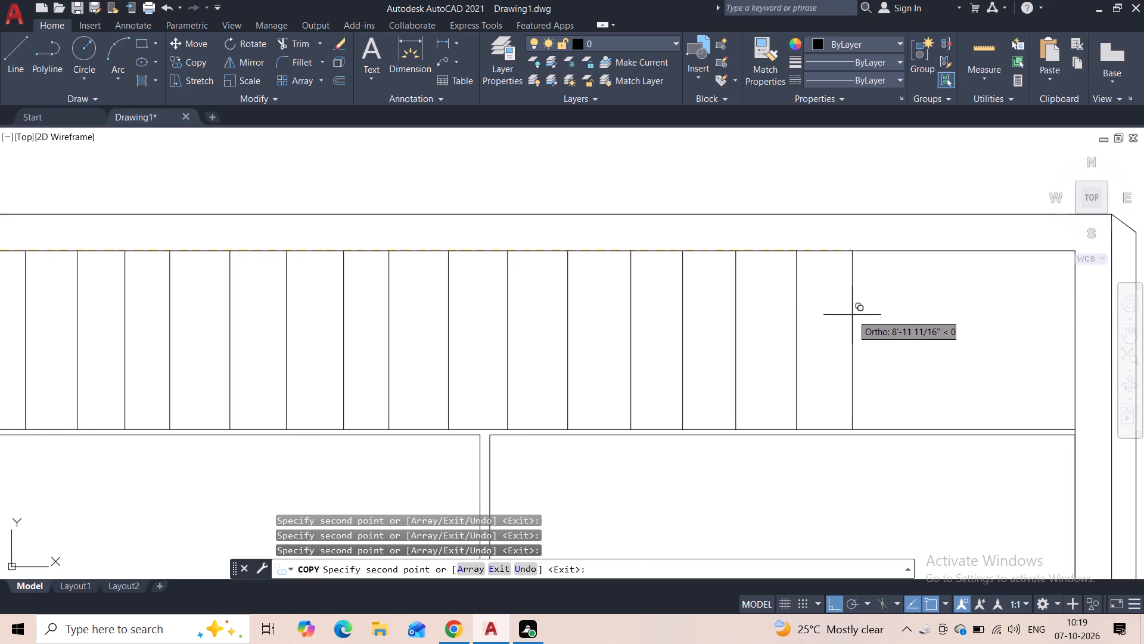
{"action": "left_click", "coordinate": [912, 321]}
{"action": "left_click", "coordinate": [965, 322]}
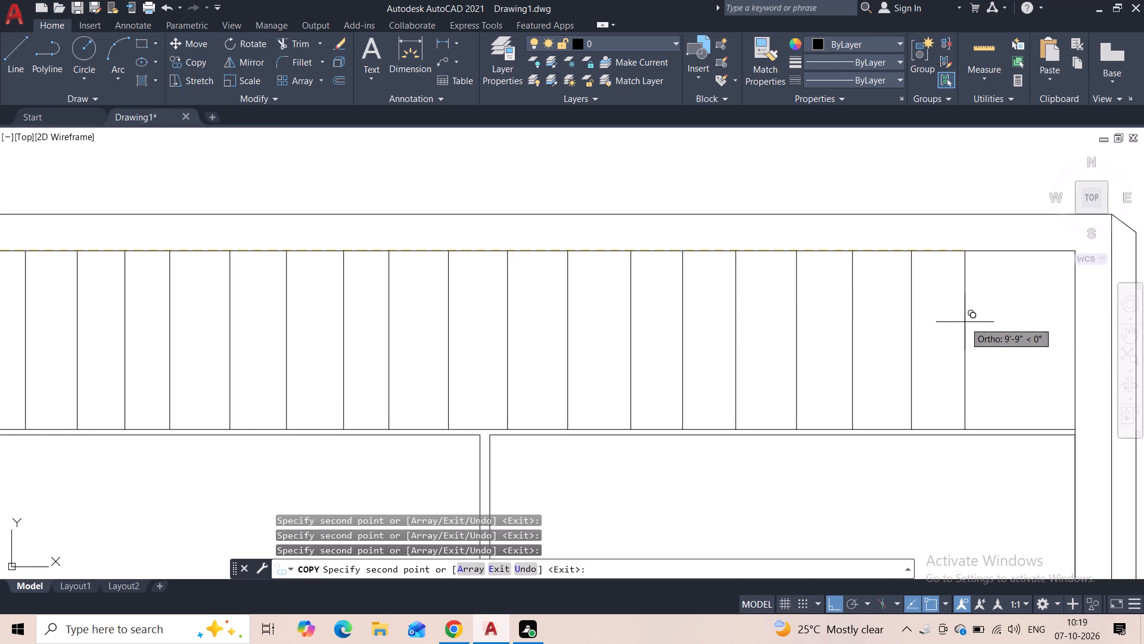
{"action": "left_click", "coordinate": [1024, 324]}
{"action": "key", "text": "Escape"}
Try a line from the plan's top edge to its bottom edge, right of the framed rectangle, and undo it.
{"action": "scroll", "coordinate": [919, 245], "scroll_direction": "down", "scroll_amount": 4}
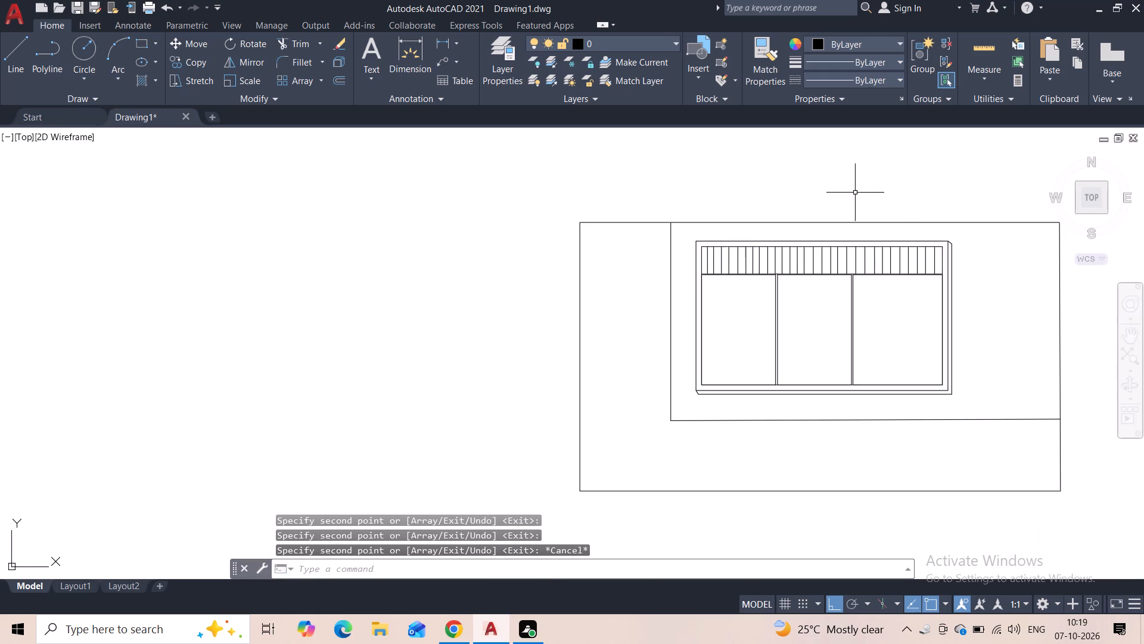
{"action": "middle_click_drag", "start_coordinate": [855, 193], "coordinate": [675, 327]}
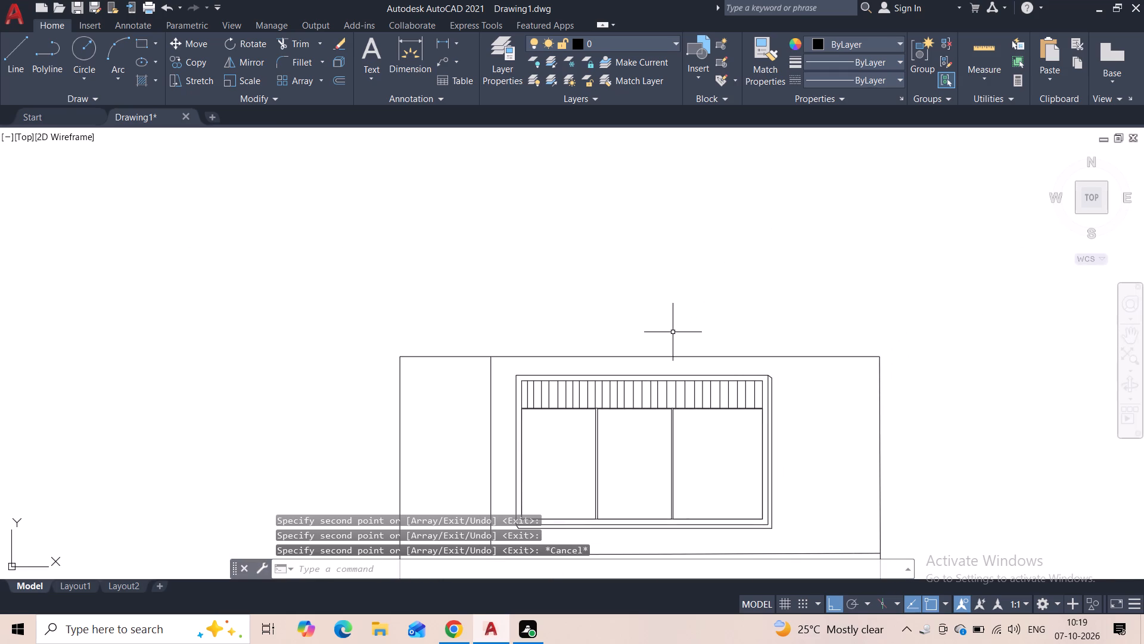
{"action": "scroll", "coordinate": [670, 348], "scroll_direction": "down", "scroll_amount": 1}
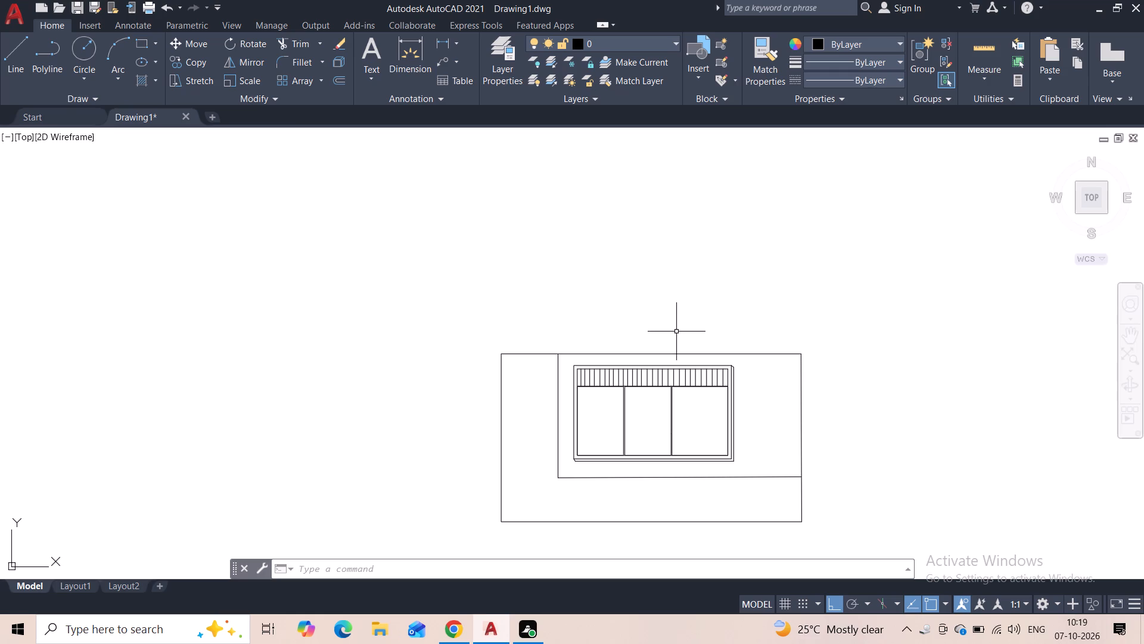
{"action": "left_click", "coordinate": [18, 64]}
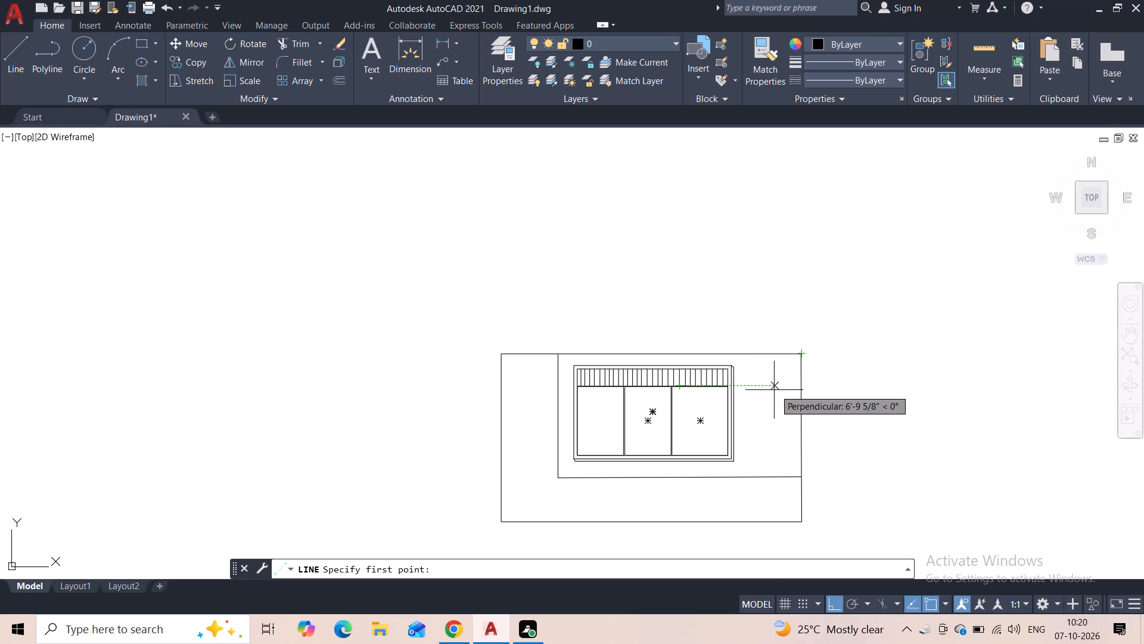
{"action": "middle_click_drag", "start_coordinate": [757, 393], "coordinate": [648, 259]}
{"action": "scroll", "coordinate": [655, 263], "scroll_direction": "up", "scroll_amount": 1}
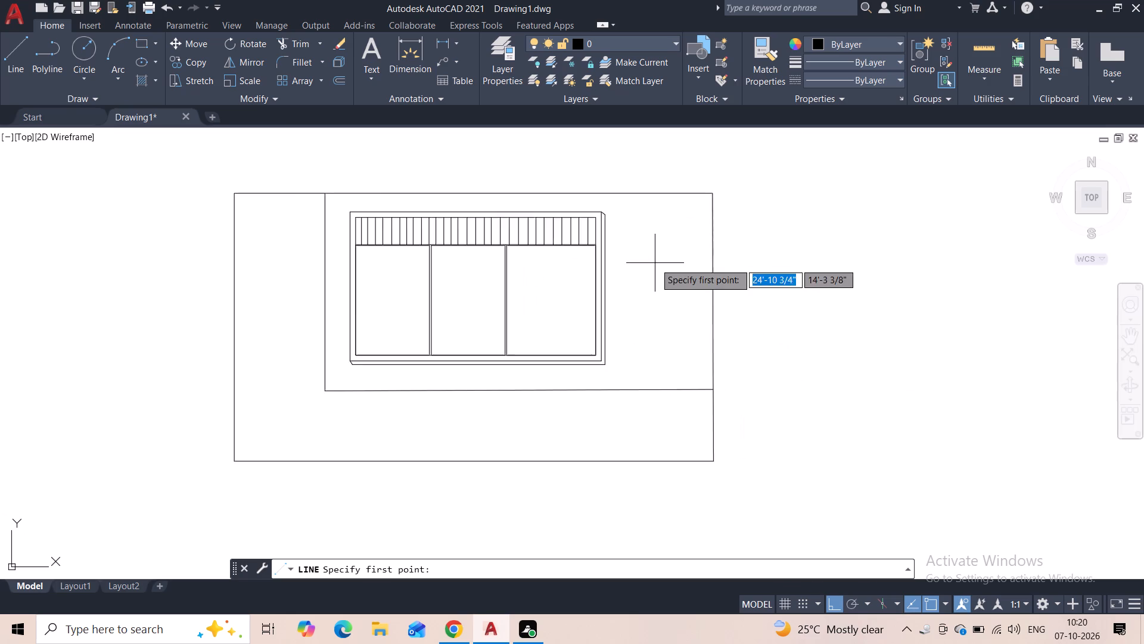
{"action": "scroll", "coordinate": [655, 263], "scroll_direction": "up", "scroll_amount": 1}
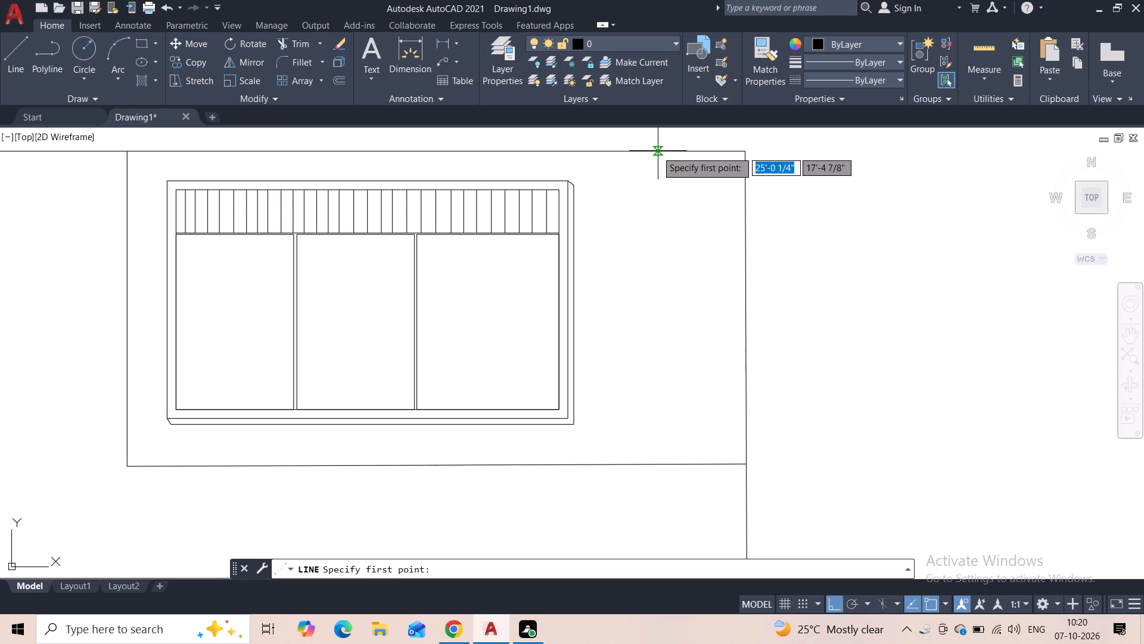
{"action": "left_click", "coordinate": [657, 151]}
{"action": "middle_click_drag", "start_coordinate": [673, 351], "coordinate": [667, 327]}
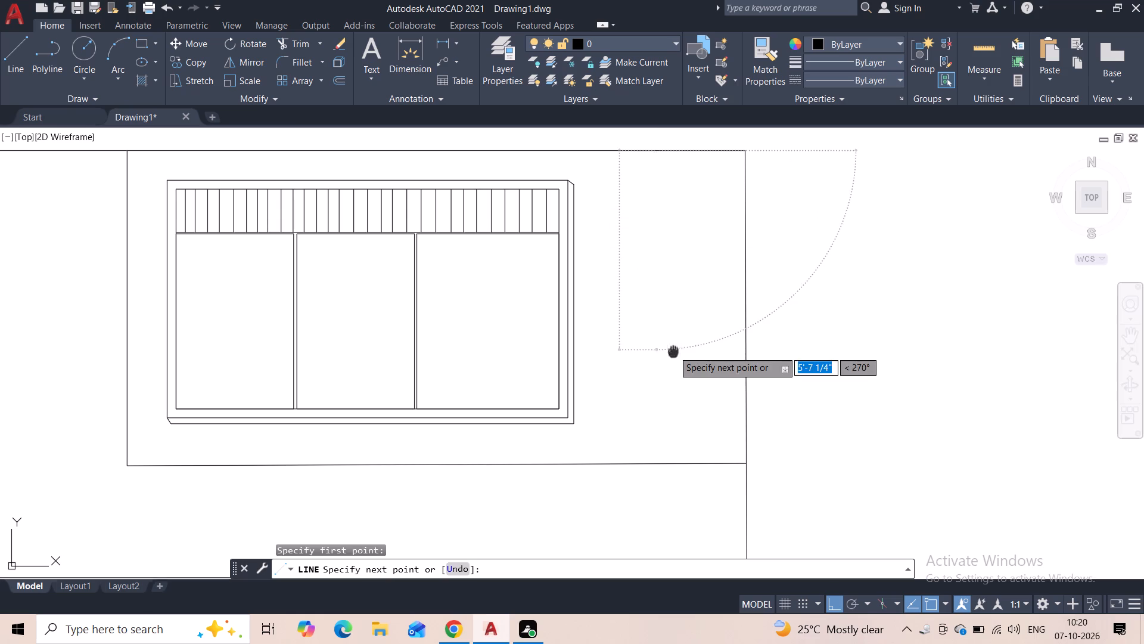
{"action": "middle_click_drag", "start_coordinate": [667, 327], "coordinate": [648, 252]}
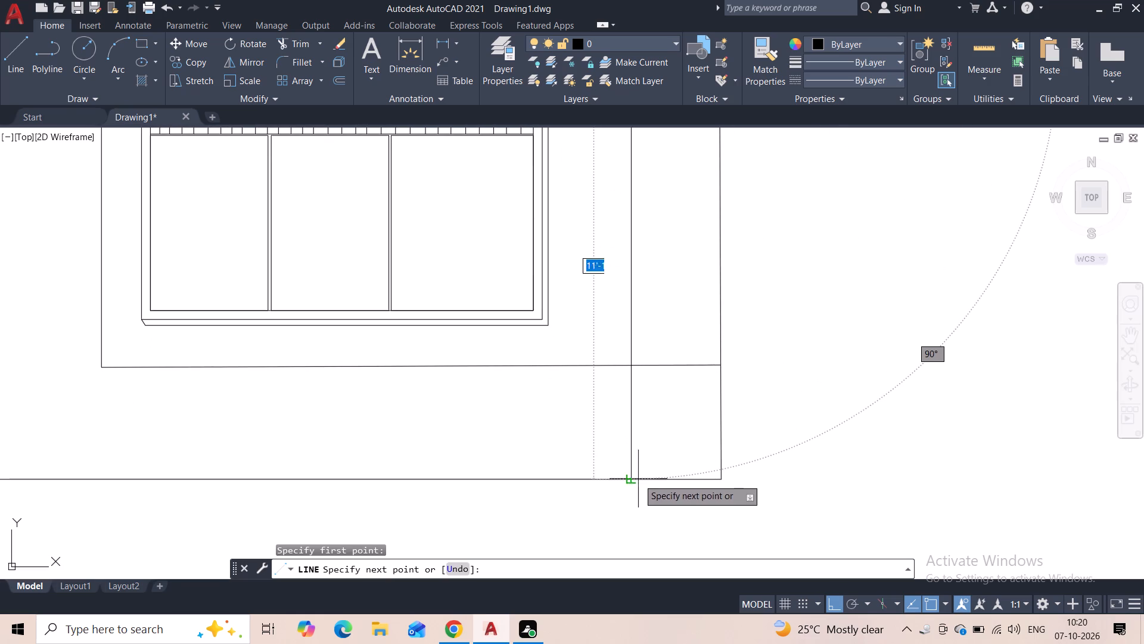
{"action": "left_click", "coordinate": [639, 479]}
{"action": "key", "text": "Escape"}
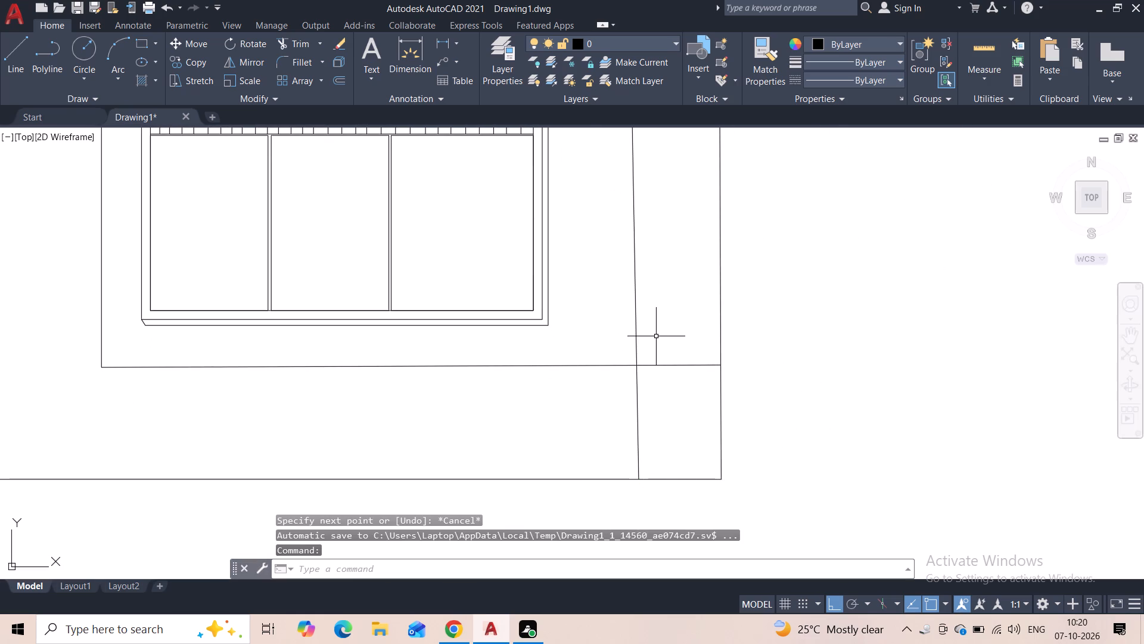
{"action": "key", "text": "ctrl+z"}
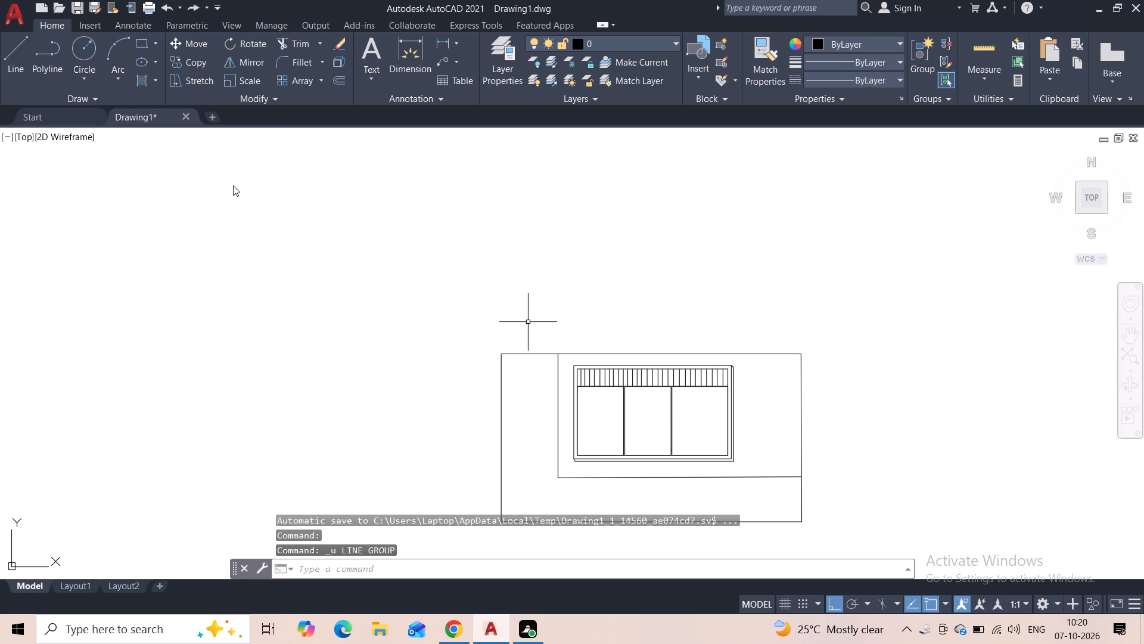
Draw a vertical line from the plan's top edge straight down to its bottom edge, between the framed rectangle and the plan's right edge.
{"action": "left_click", "coordinate": [14, 51]}
{"action": "scroll", "coordinate": [779, 425], "scroll_direction": "up", "scroll_amount": 1}
{"action": "middle_click_drag", "start_coordinate": [779, 425], "coordinate": [682, 352]}
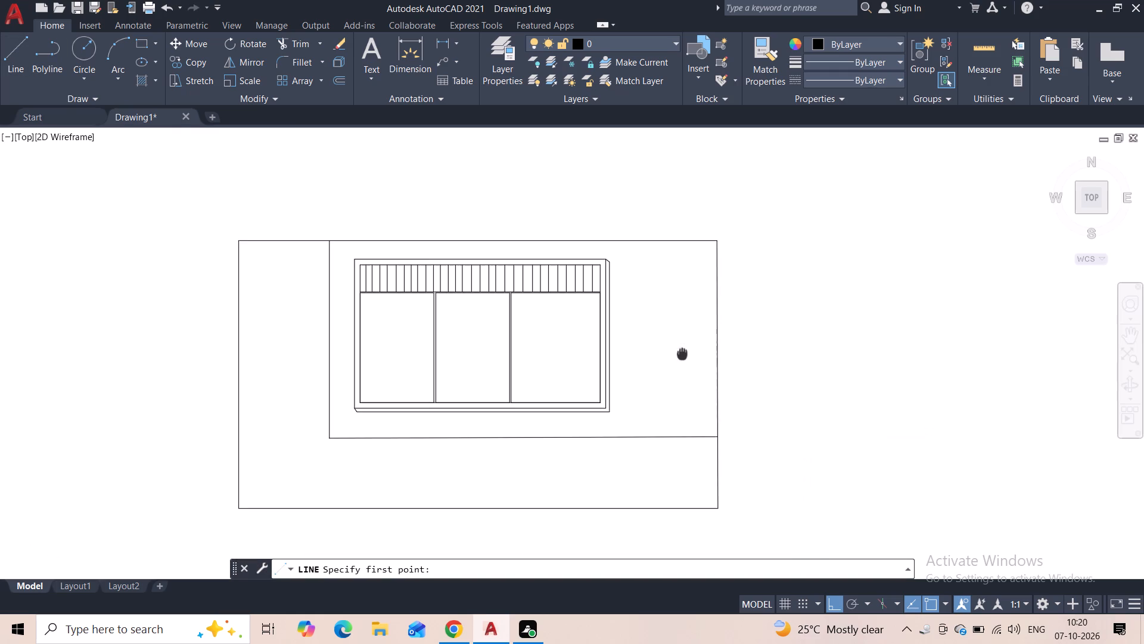
{"action": "middle_click_drag", "start_coordinate": [682, 352], "coordinate": [681, 346]}
{"action": "left_click", "coordinate": [660, 237]}
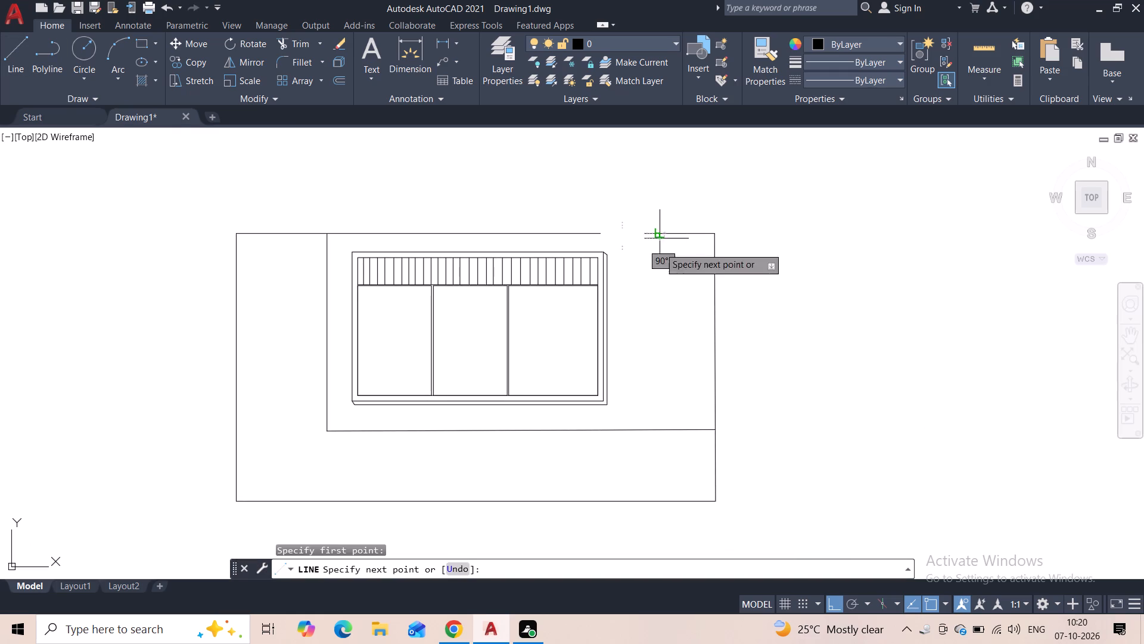
{"action": "left_click", "coordinate": [661, 503]}
{"action": "key", "text": "Escape"}
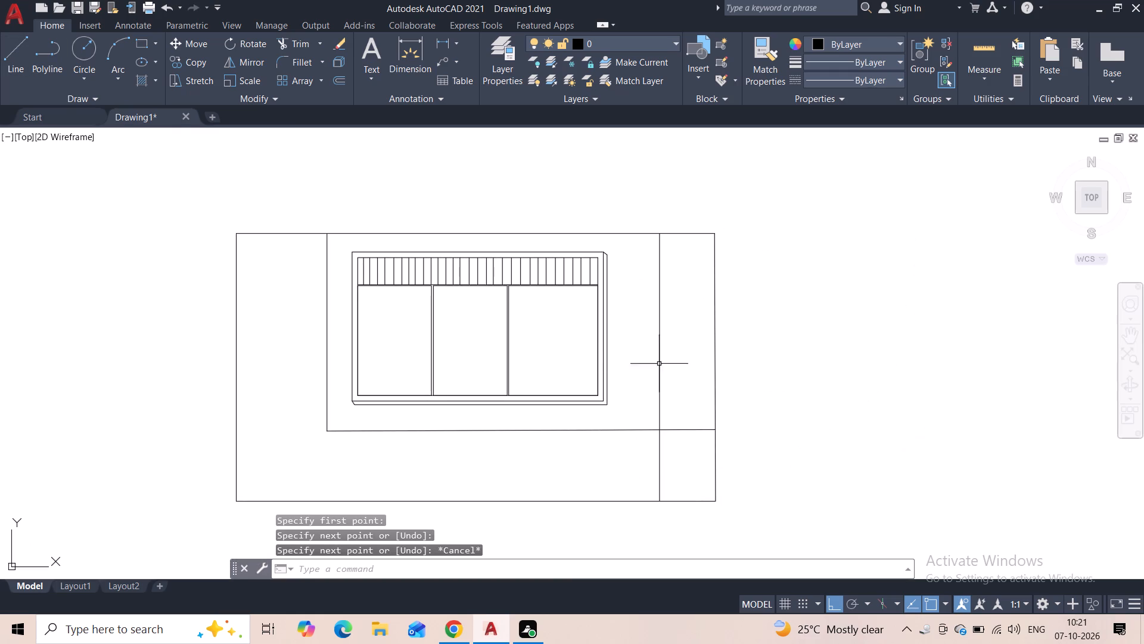
Offset the new full-height vertical line by 1".
{"action": "left_click", "coordinate": [667, 342]}
{"action": "left_click", "coordinate": [648, 366]}
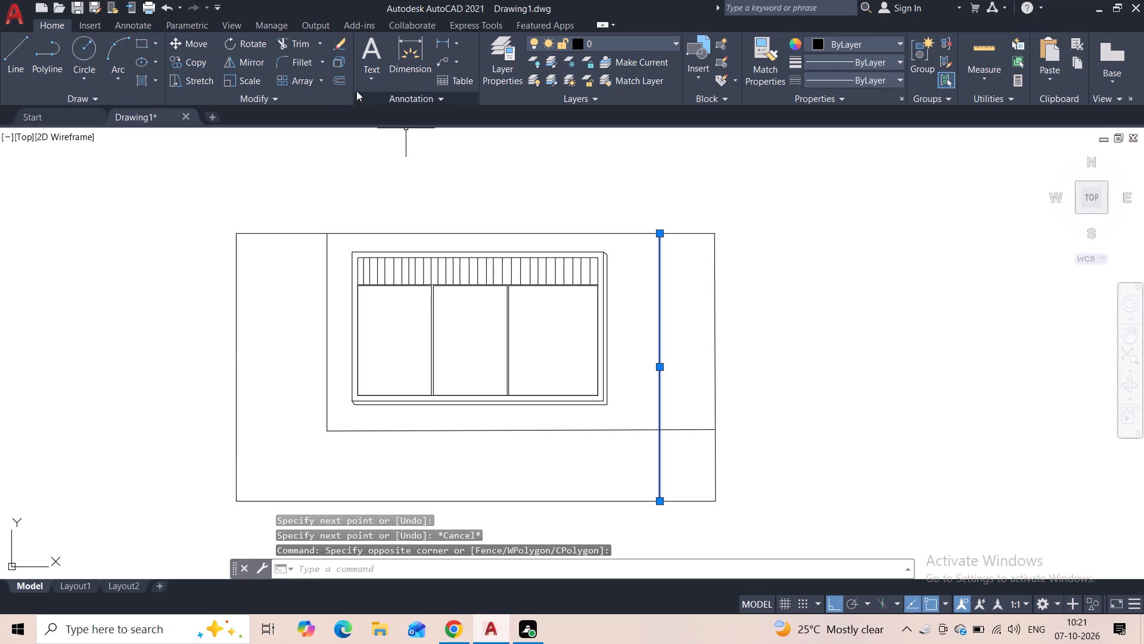
{"action": "left_click", "coordinate": [340, 86]}
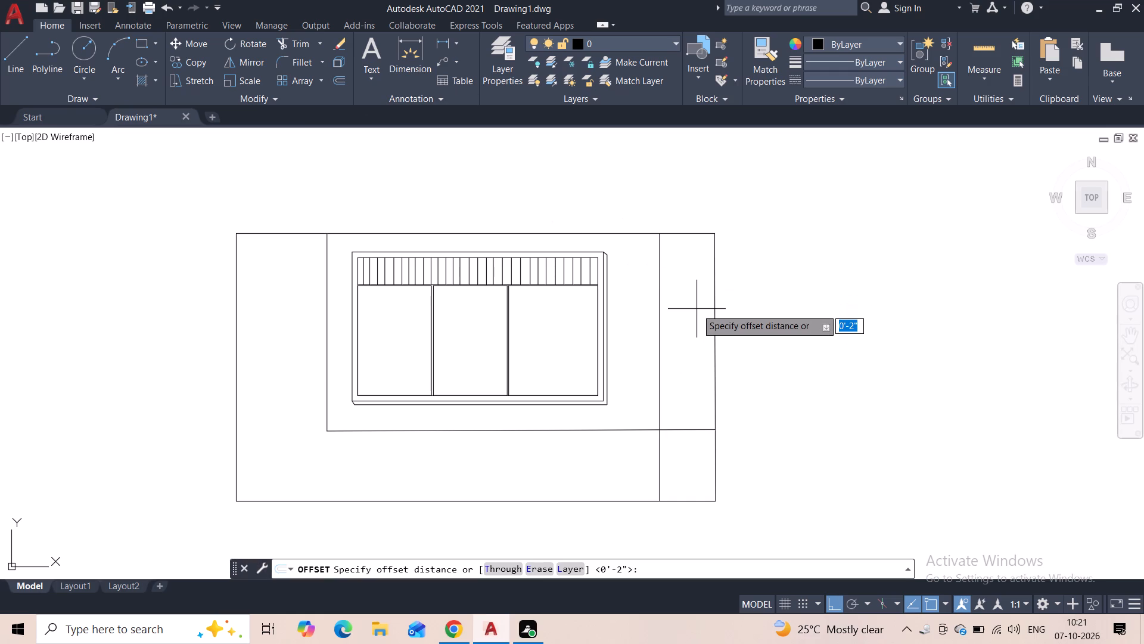
{"action": "key", "text": "1"}
{"action": "key", "text": "shift+quotedbl"}
{"action": "key", "text": "Return"}
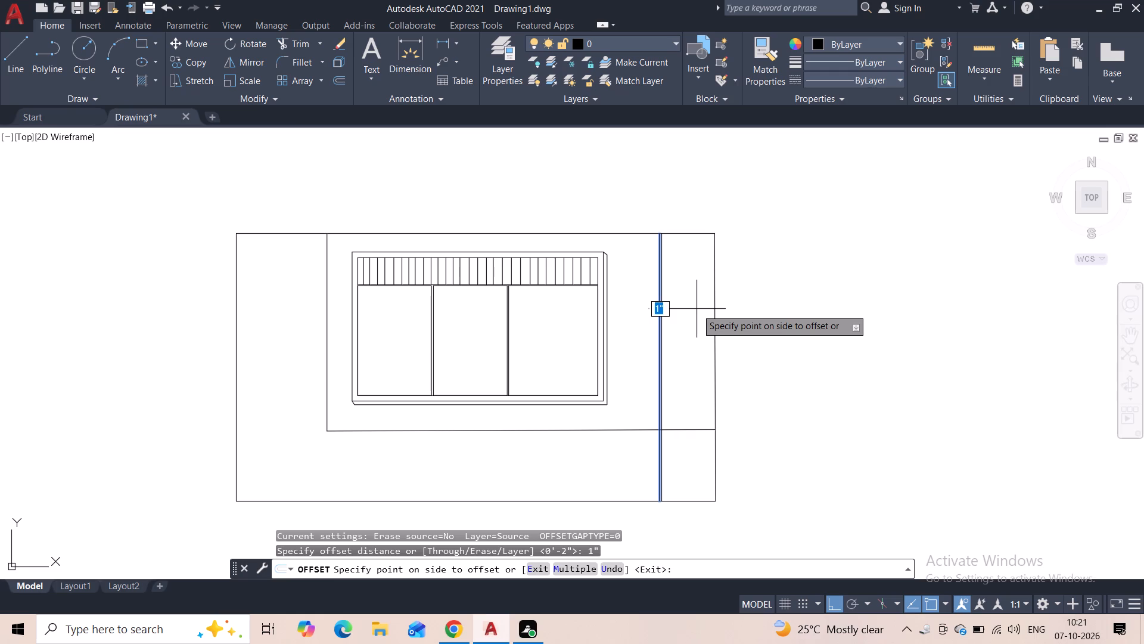
{"action": "key", "text": "Return"}
{"action": "scroll", "coordinate": [686, 306], "scroll_direction": "up", "scroll_amount": 1}
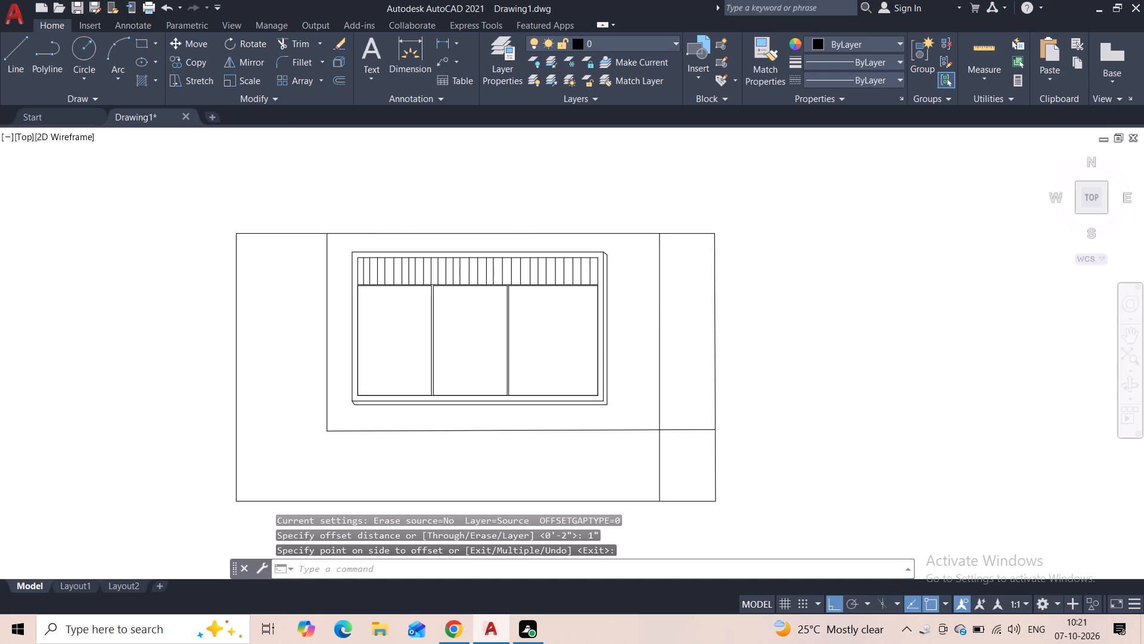
{"action": "scroll", "coordinate": [686, 306], "scroll_direction": "up", "scroll_amount": 2}
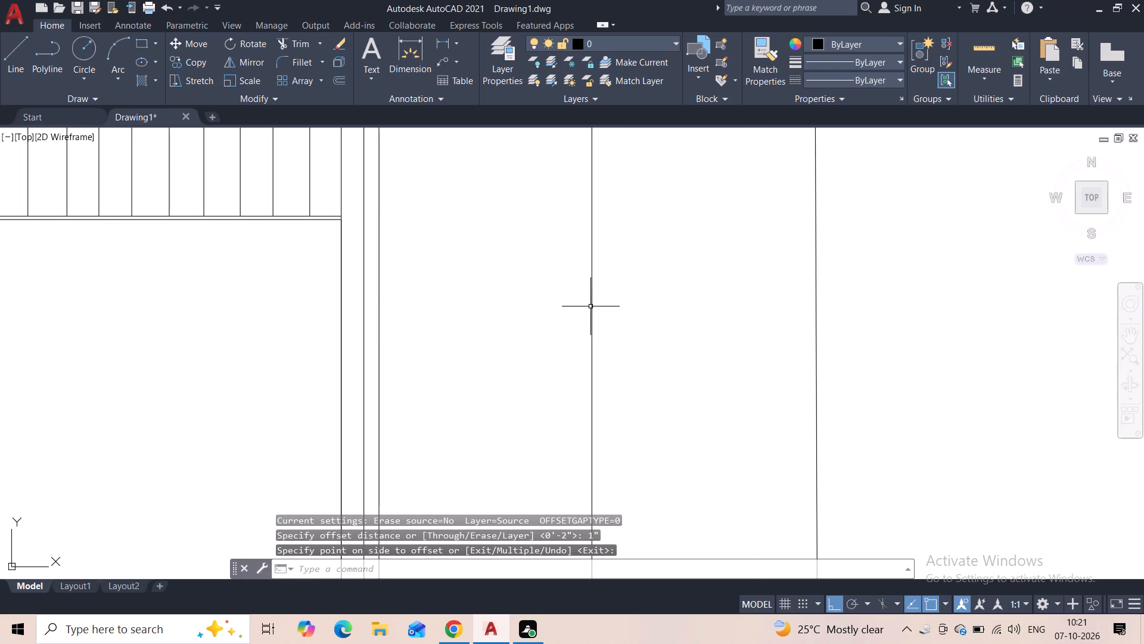
{"action": "key", "text": "space"}
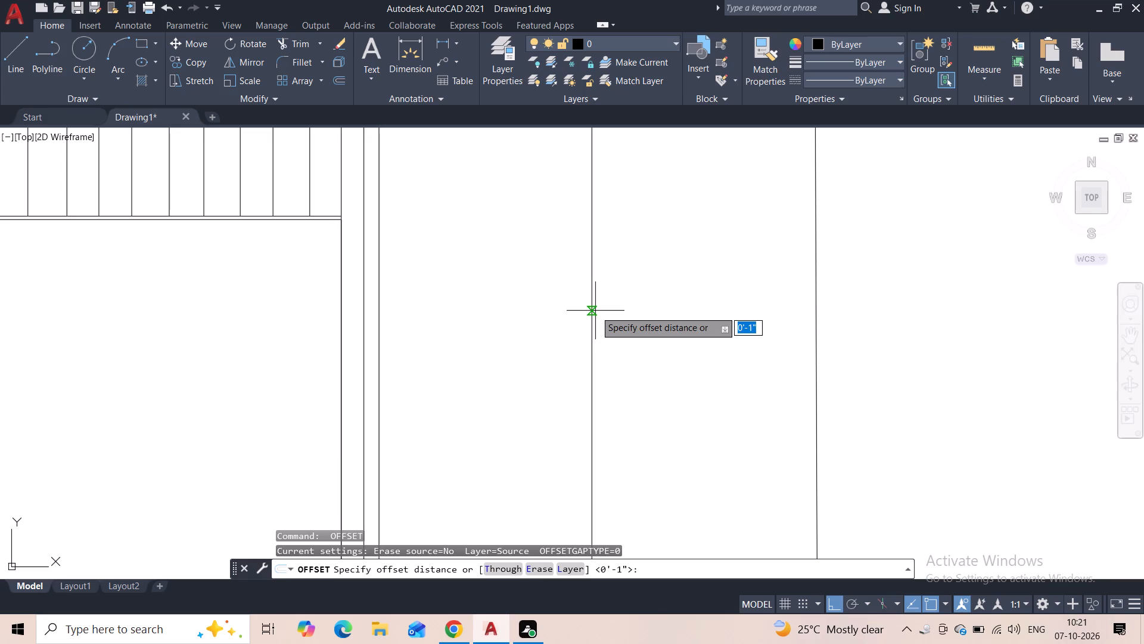
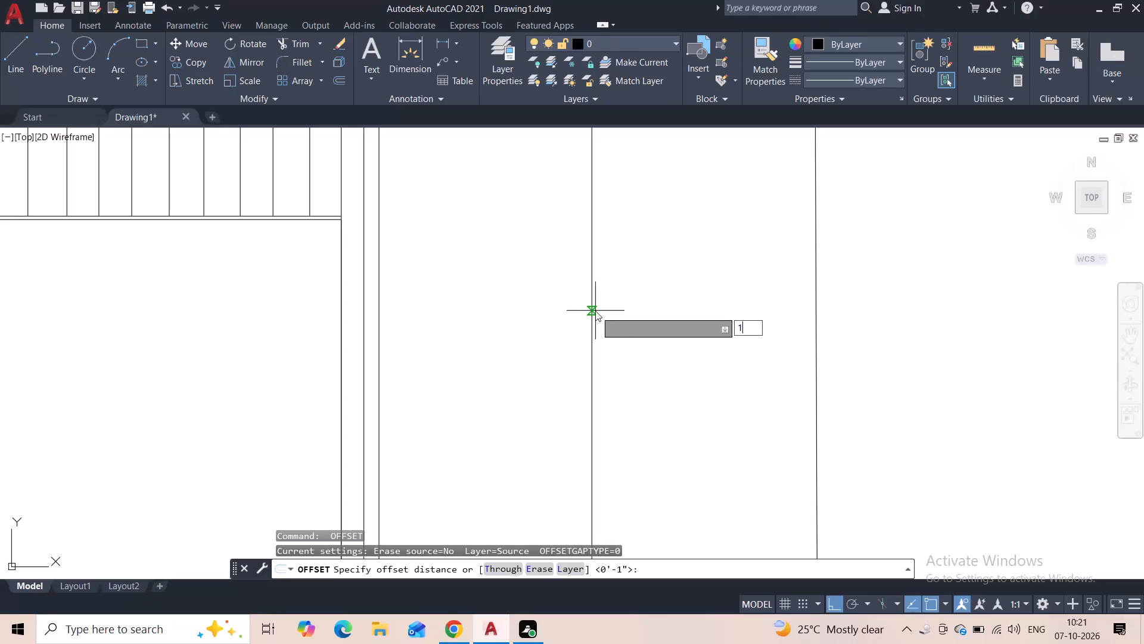
Offset the full-height vertical line toward the plan's right edge at 1" spacing, each from the previous one, making five parallel lines.
{"action": "key", "text": "Return"}
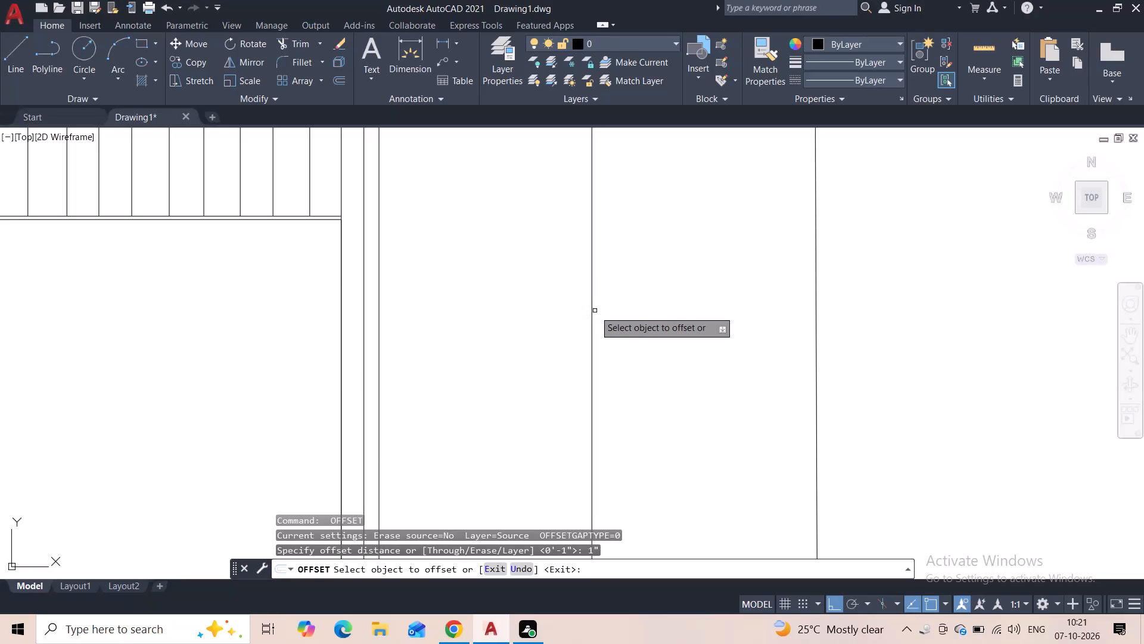
{"action": "left_click", "coordinate": [592, 323]}
{"action": "left_click", "coordinate": [629, 333]}
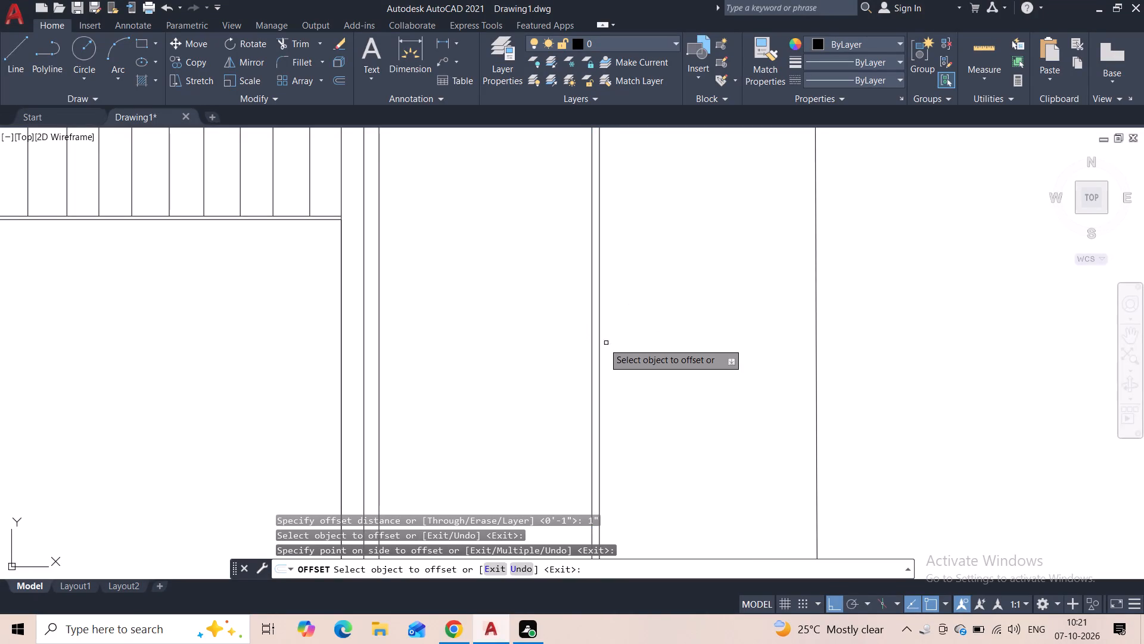
{"action": "left_click", "coordinate": [601, 346]}
{"action": "left_click", "coordinate": [620, 348]}
{"action": "scroll", "coordinate": [620, 348], "scroll_direction": "down", "scroll_amount": 4}
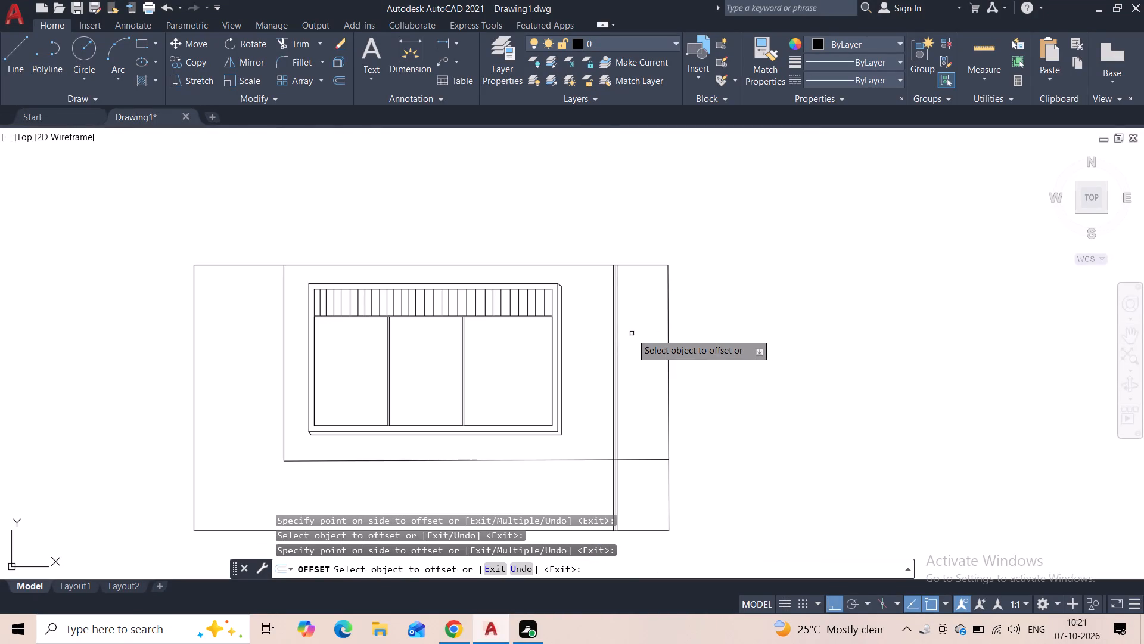
{"action": "scroll", "coordinate": [614, 343], "scroll_direction": "up", "scroll_amount": 3}
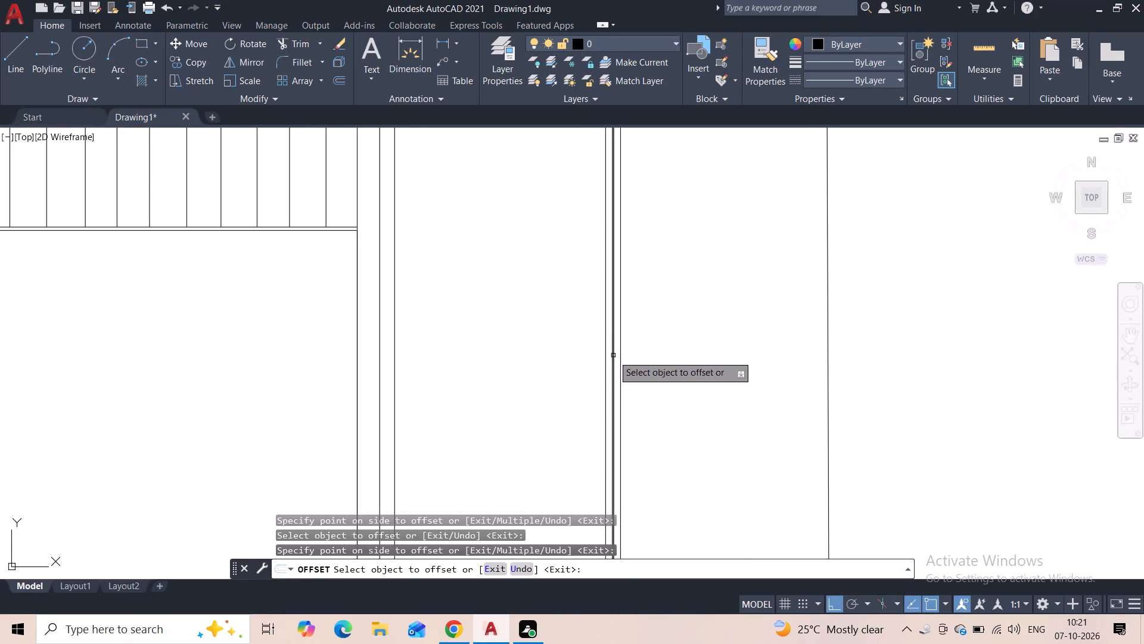
{"action": "left_click", "coordinate": [623, 363]}
{"action": "left_click", "coordinate": [619, 372]}
{"action": "left_click", "coordinate": [666, 358]}
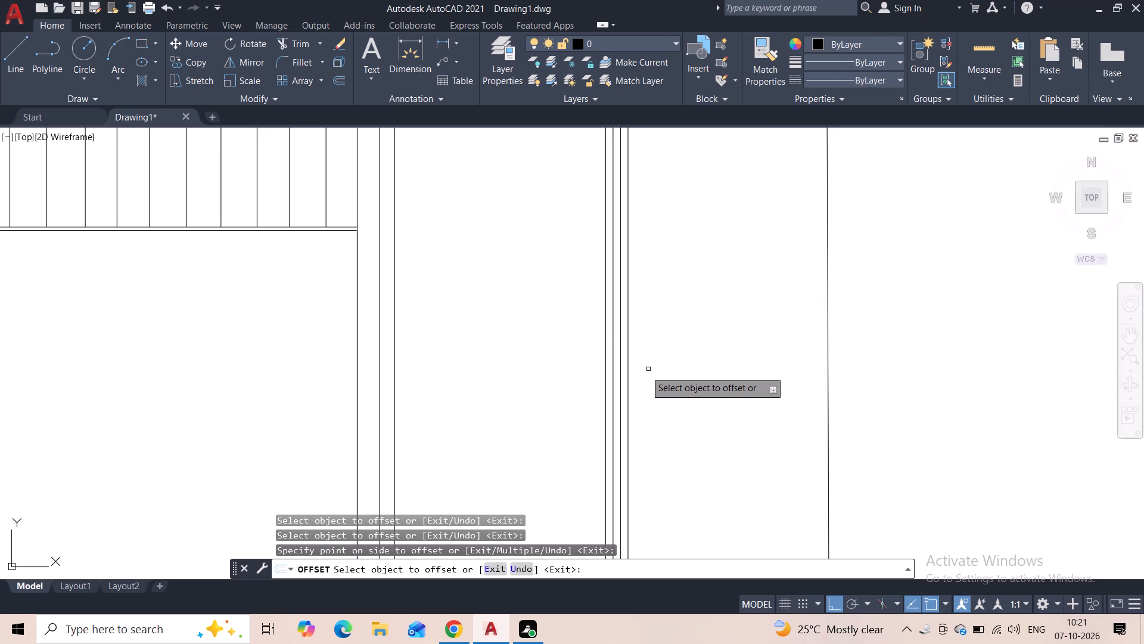
{"action": "left_click", "coordinate": [627, 382]}
{"action": "left_click", "coordinate": [654, 369]}
{"action": "left_click", "coordinate": [634, 388]}
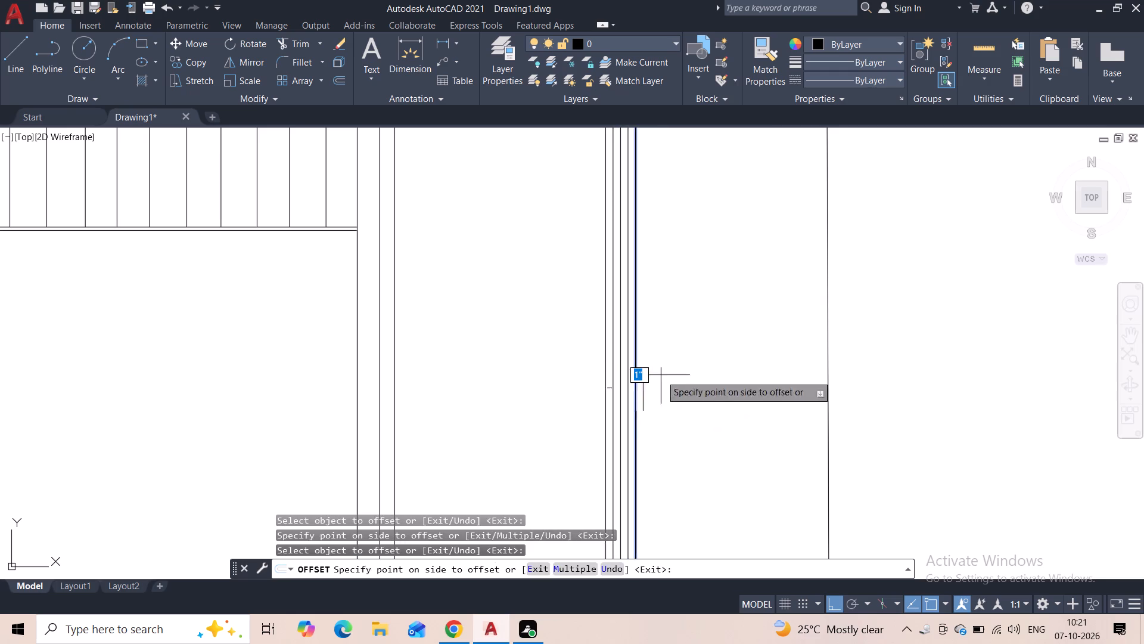
{"action": "left_click", "coordinate": [673, 370]}
Offset four more full-height lines at 1" spacing toward the plan's right edge, each from the newest line, and end the command.
{"action": "left_click", "coordinate": [645, 391]}
{"action": "left_click", "coordinate": [680, 366]}
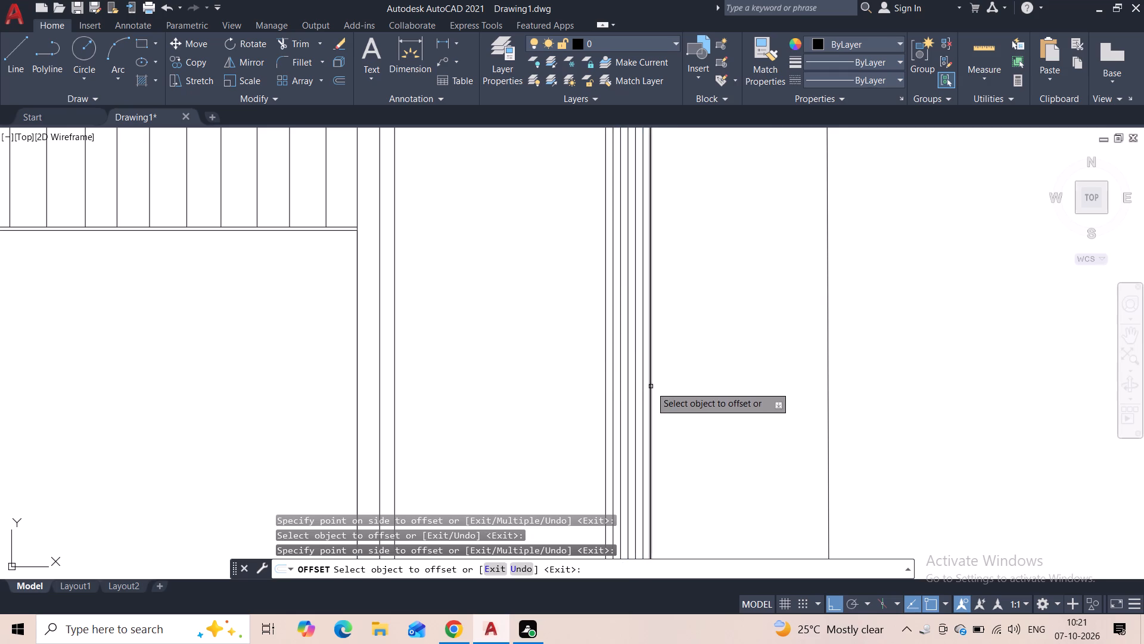
{"action": "left_click", "coordinate": [651, 386]}
{"action": "left_click", "coordinate": [681, 371]}
{"action": "left_click", "coordinate": [657, 385]}
{"action": "left_click", "coordinate": [690, 371]}
{"action": "scroll", "coordinate": [690, 393], "scroll_direction": "down", "scroll_amount": 4}
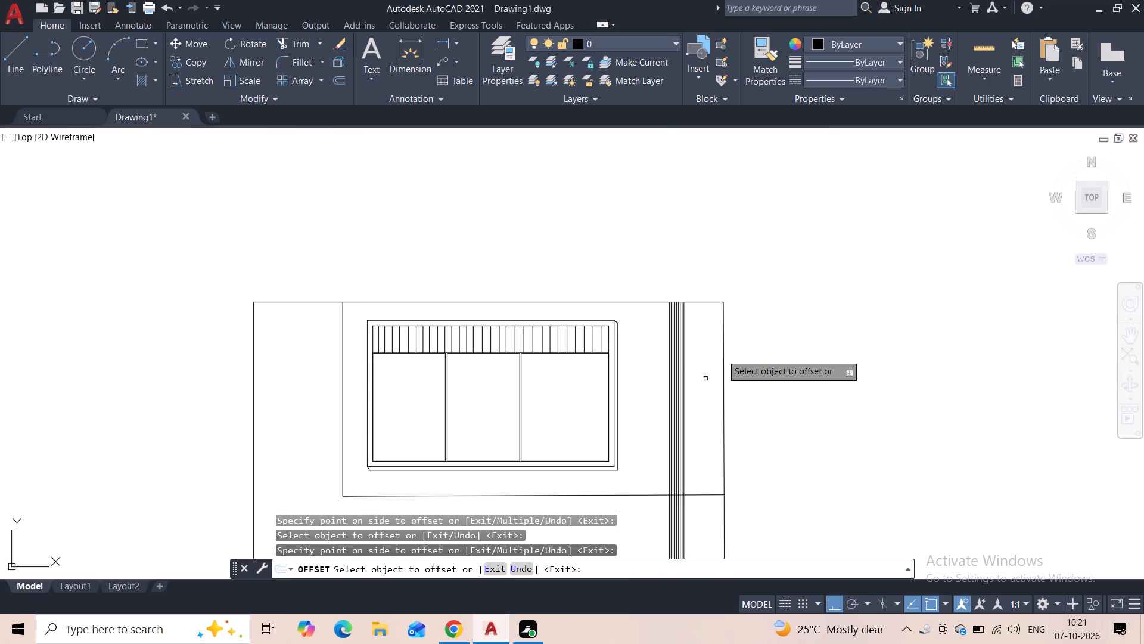
{"action": "middle_click", "coordinate": [736, 298]}
{"action": "scroll", "coordinate": [736, 298], "scroll_direction": "down", "scroll_amount": 2}
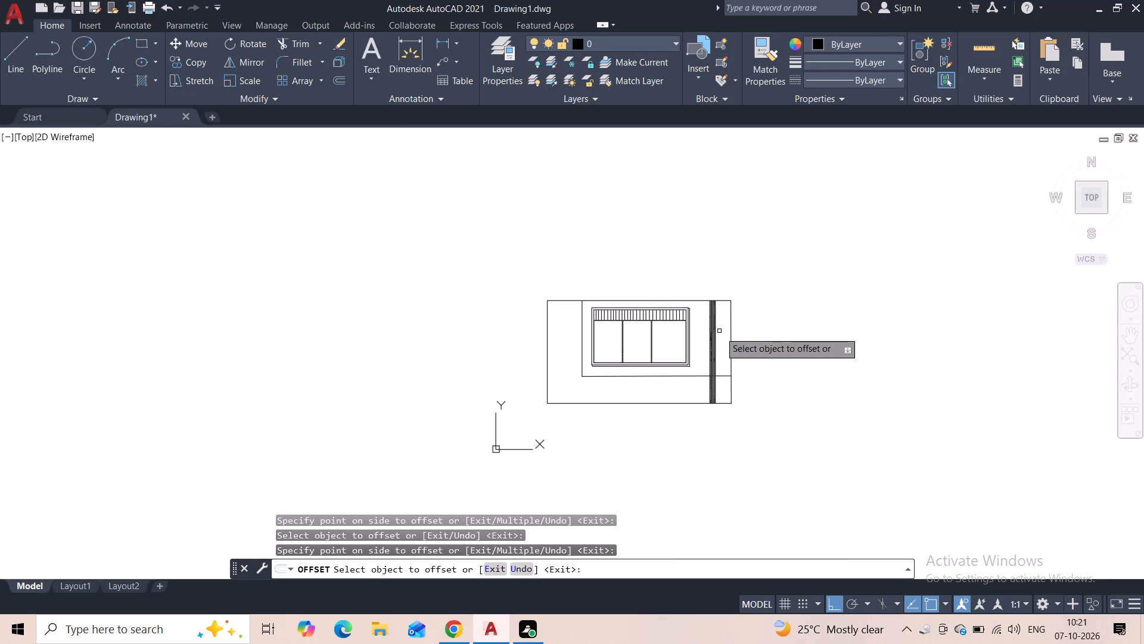
{"action": "scroll", "coordinate": [723, 340], "scroll_direction": "up", "scroll_amount": 1}
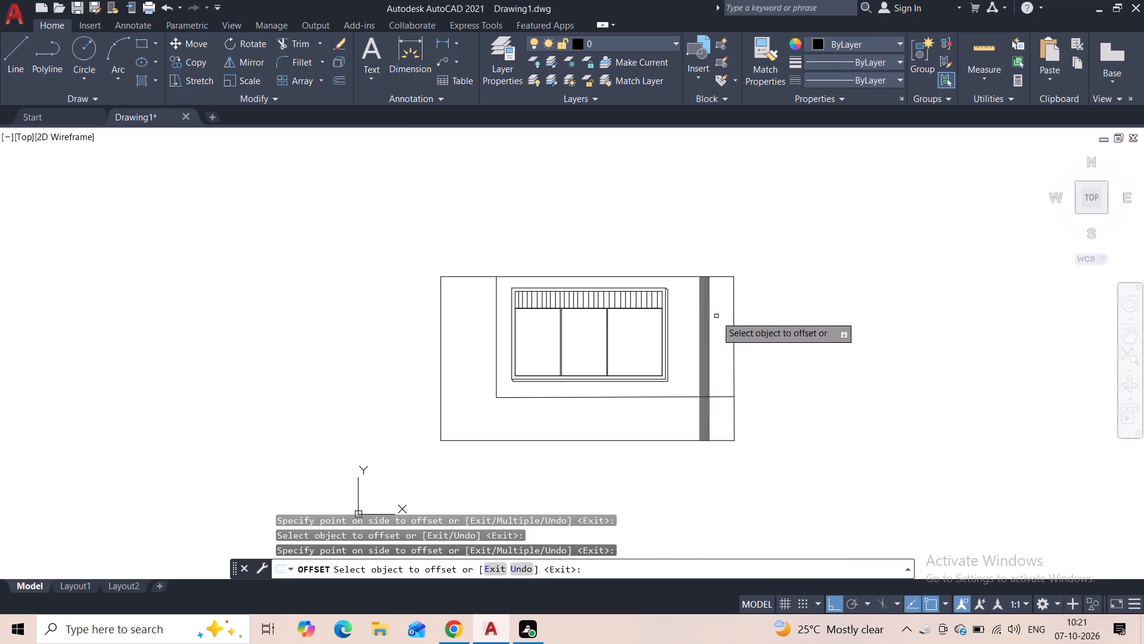
{"action": "scroll", "coordinate": [716, 316], "scroll_direction": "up", "scroll_amount": 3}
{"action": "left_click", "coordinate": [676, 320]}
{"action": "left_click", "coordinate": [701, 319]}
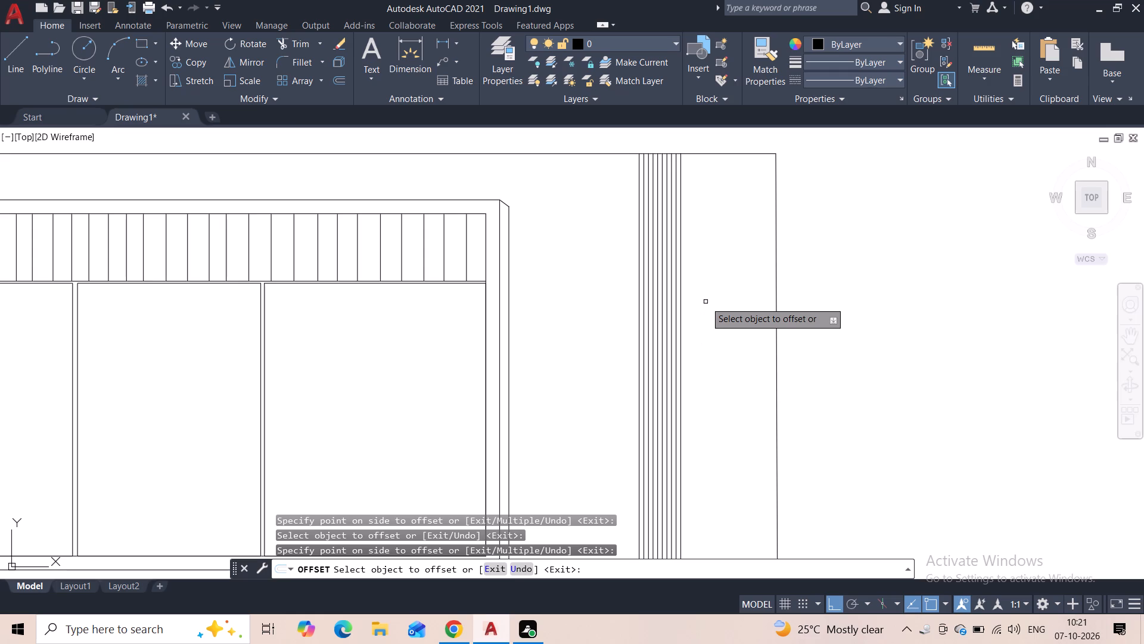
{"action": "key", "text": "Escape"}
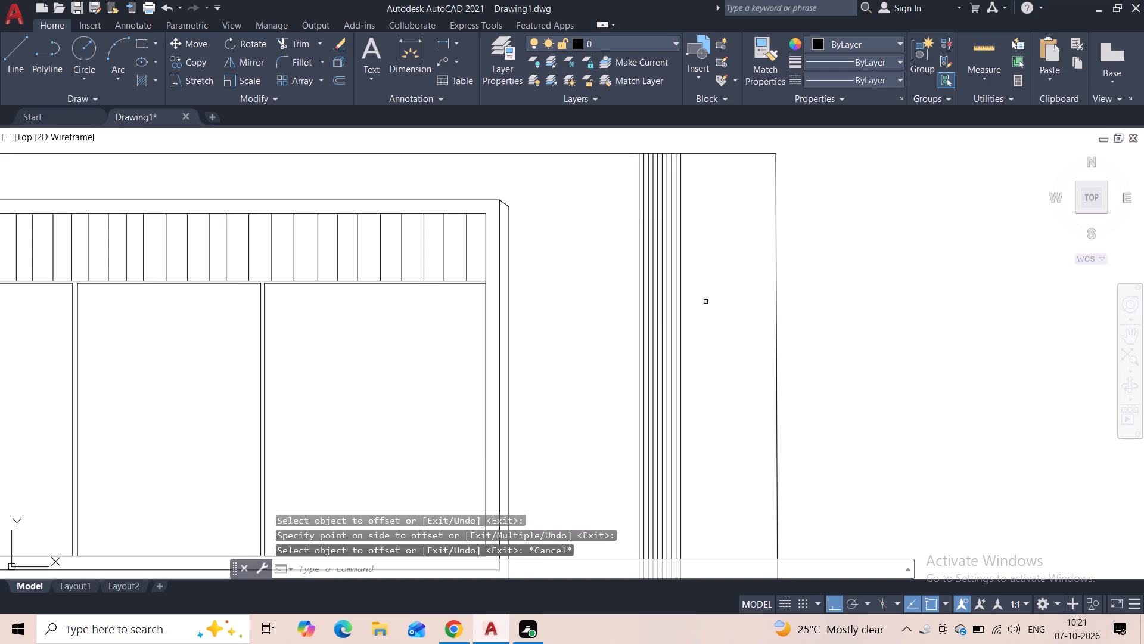
{"action": "key", "text": "Escape"}
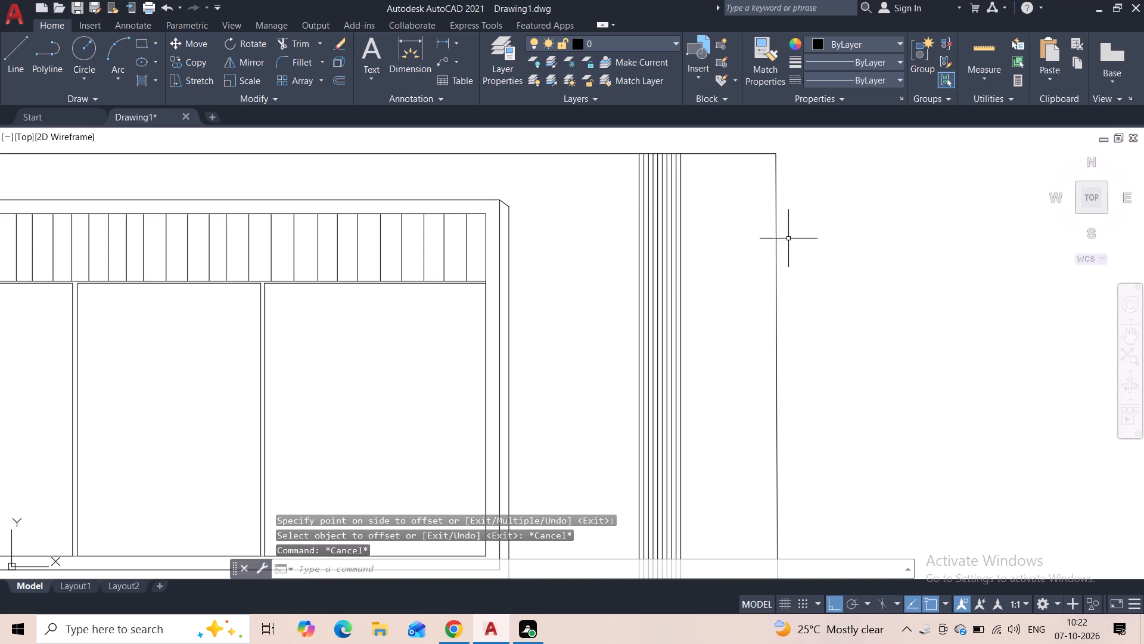
Trim the lower horizontal line out of the first seven gaps between the closely spaced vertical lines, counting from the framed rectangle's side.
{"action": "scroll", "coordinate": [806, 241], "scroll_direction": "down", "scroll_amount": 1}
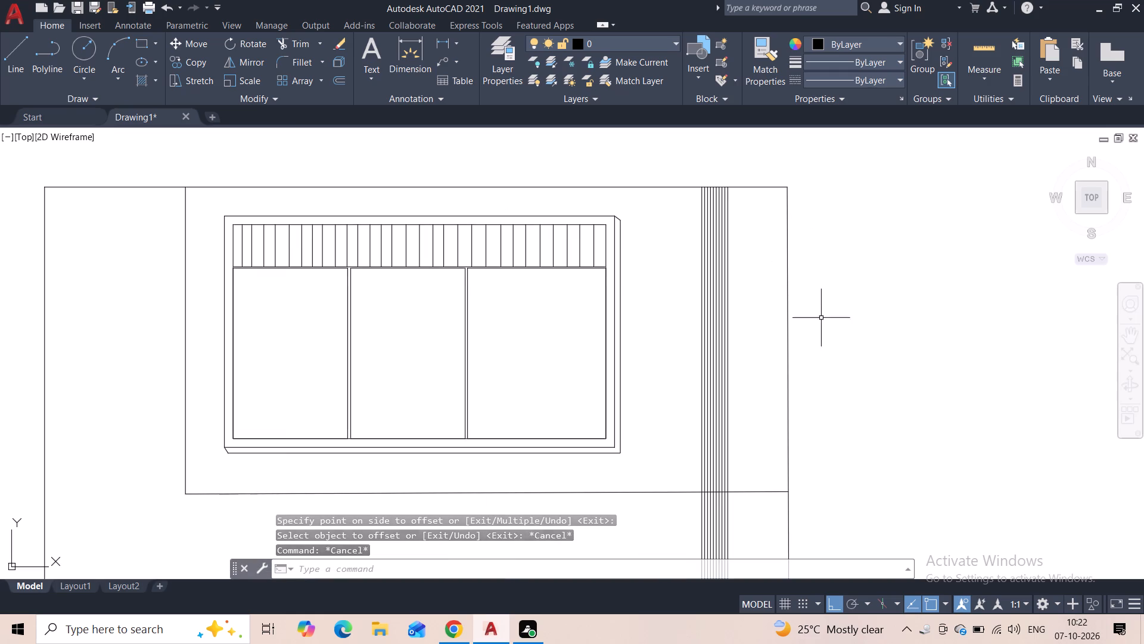
{"action": "middle_click_drag", "start_coordinate": [823, 324], "coordinate": [776, 263]}
{"action": "scroll", "coordinate": [776, 263], "scroll_direction": "down", "scroll_amount": 1}
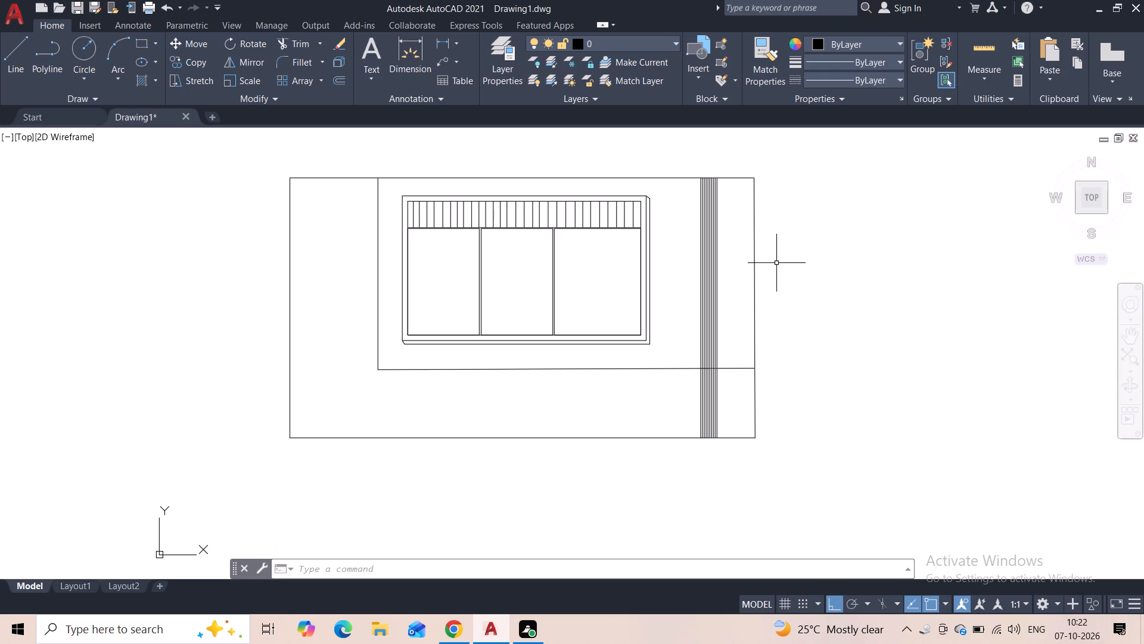
{"action": "scroll", "coordinate": [725, 351], "scroll_direction": "up", "scroll_amount": 3}
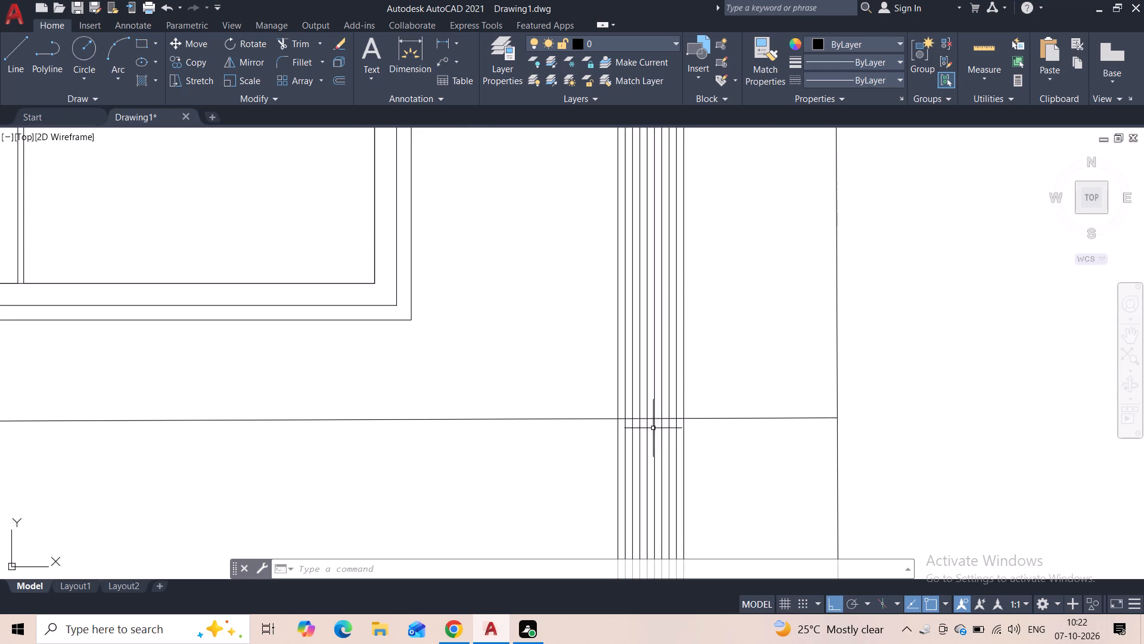
{"action": "scroll", "coordinate": [653, 428], "scroll_direction": "up", "scroll_amount": 4}
{"action": "left_click", "coordinate": [290, 38]}
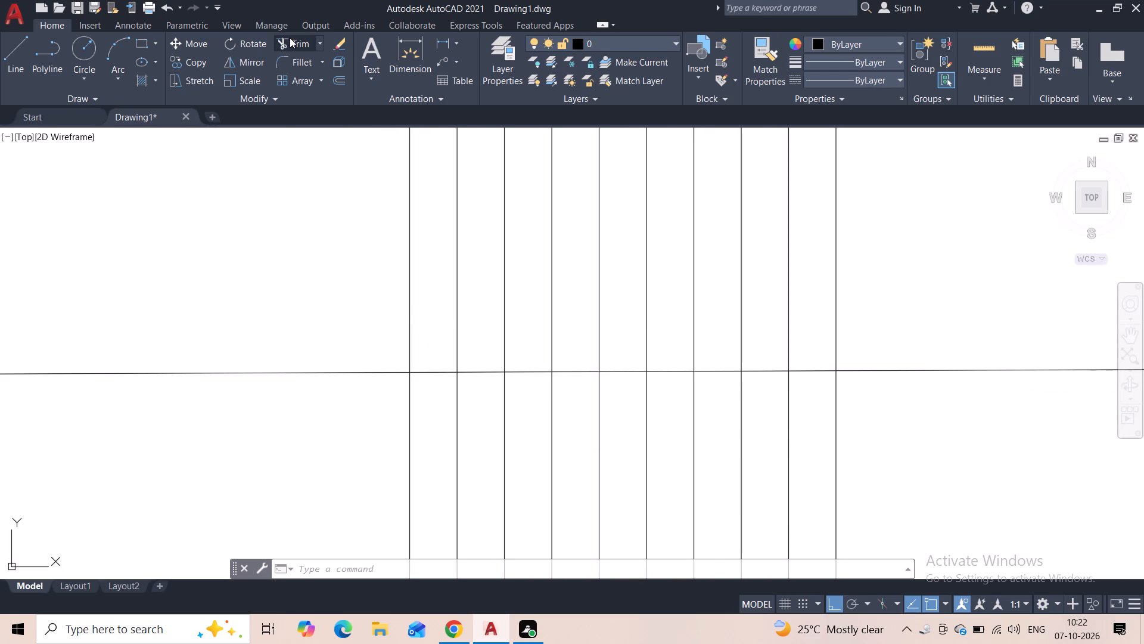
{"action": "scroll", "coordinate": [428, 377], "scroll_direction": "up", "scroll_amount": 3}
{"action": "left_click_drag", "start_coordinate": [425, 334], "coordinate": [428, 398]}
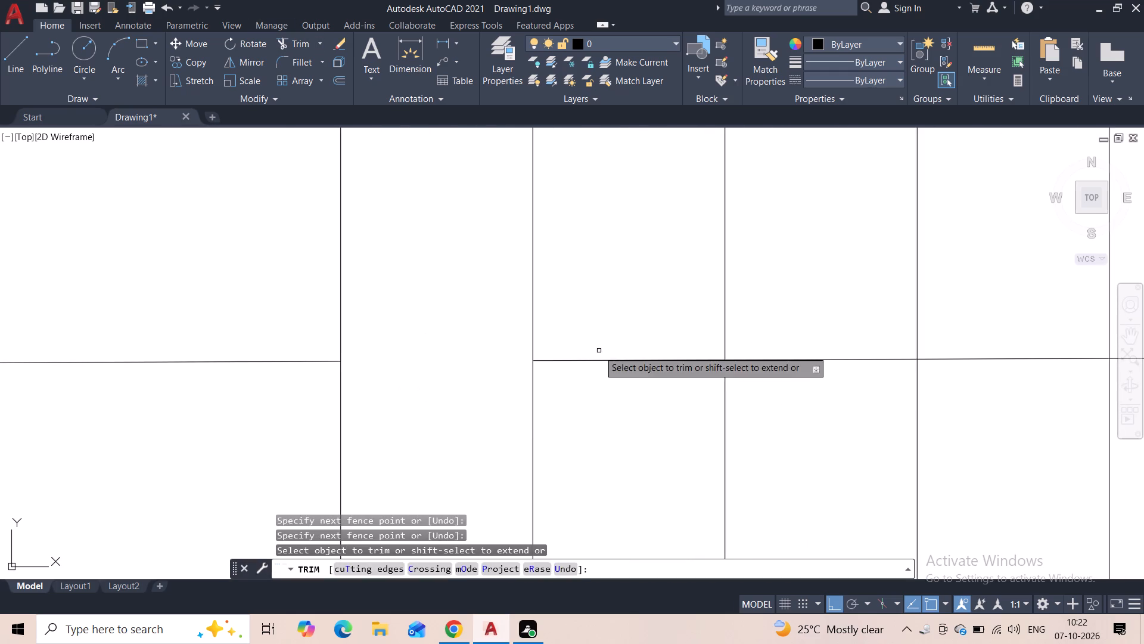
{"action": "left_click_drag", "start_coordinate": [599, 333], "coordinate": [592, 426]}
{"action": "left_click_drag", "start_coordinate": [775, 327], "coordinate": [786, 420]}
{"action": "scroll", "coordinate": [786, 420], "scroll_direction": "down", "scroll_amount": 3}
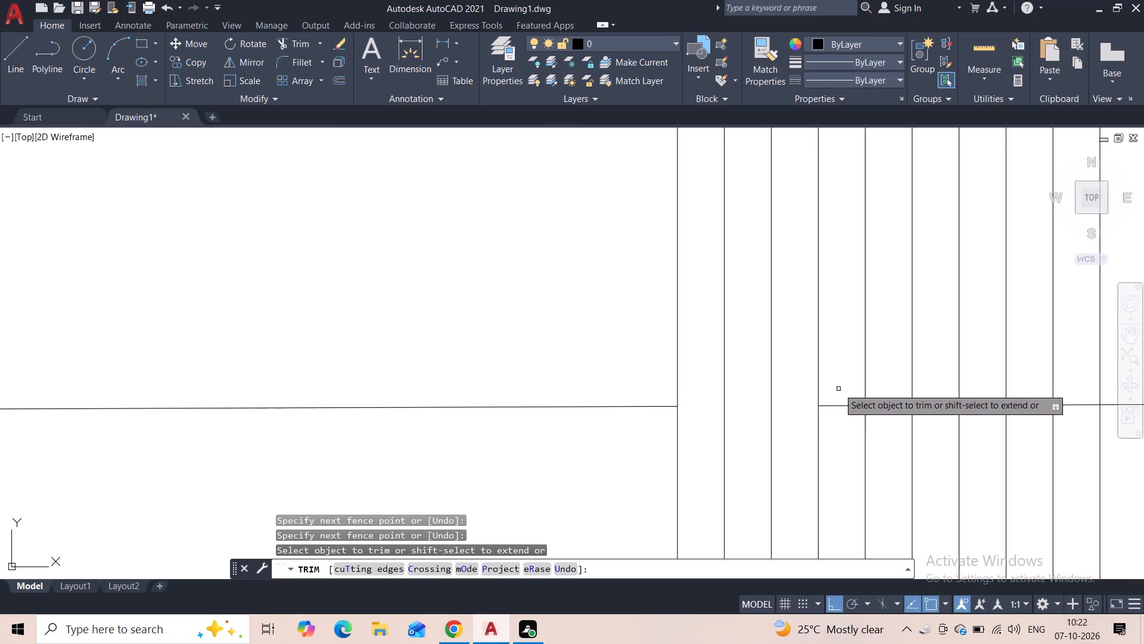
{"action": "left_click_drag", "start_coordinate": [845, 402], "coordinate": [851, 458]}
{"action": "left_click_drag", "start_coordinate": [884, 395], "coordinate": [886, 435]}
{"action": "left_click_drag", "start_coordinate": [924, 404], "coordinate": [935, 442]}
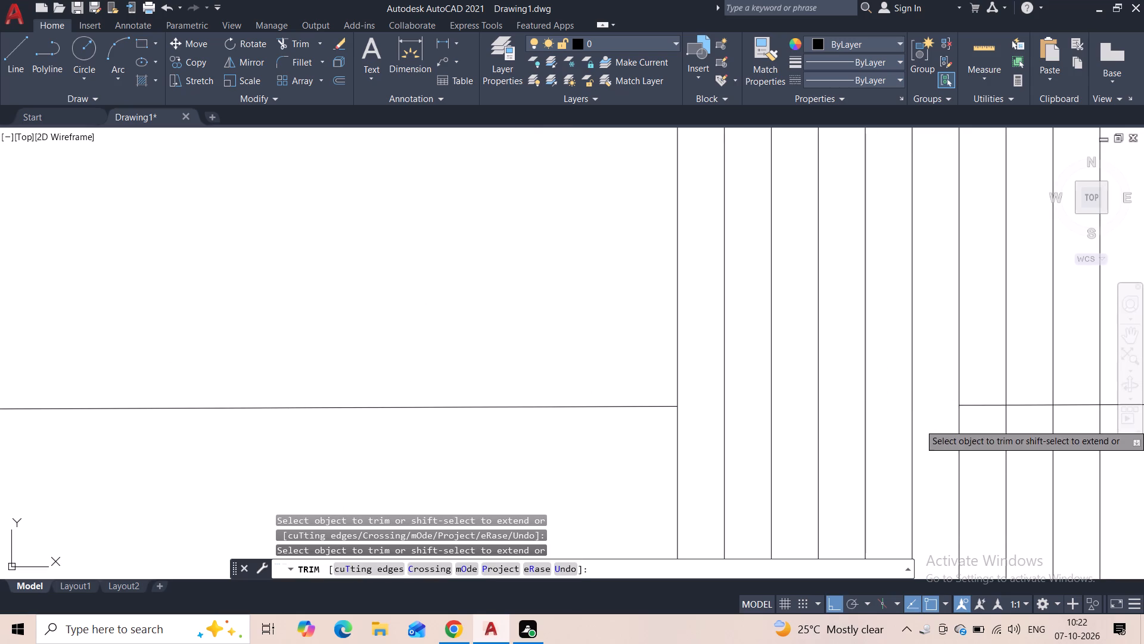
{"action": "left_click_drag", "start_coordinate": [980, 387], "coordinate": [982, 439]}
Trim the horizontal line from the last two gaps of the vertical strip and from the strip to the plan's right edge.
{"action": "middle_click_drag", "start_coordinate": [989, 431], "coordinate": [537, 452]}
{"action": "scroll", "coordinate": [580, 432], "scroll_direction": "up", "scroll_amount": 2}
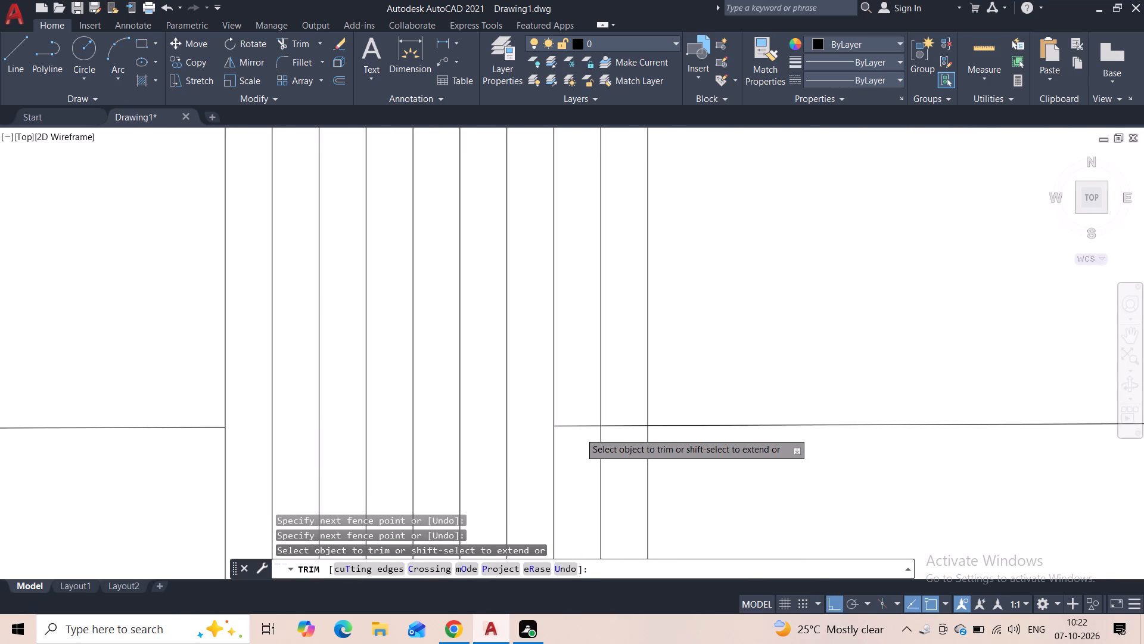
{"action": "scroll", "coordinate": [580, 432], "scroll_direction": "up", "scroll_amount": 2}
{"action": "left_click_drag", "start_coordinate": [570, 351], "coordinate": [570, 473]}
{"action": "left_click_drag", "start_coordinate": [779, 359], "coordinate": [781, 471]}
{"action": "scroll", "coordinate": [786, 460], "scroll_direction": "down", "scroll_amount": 2}
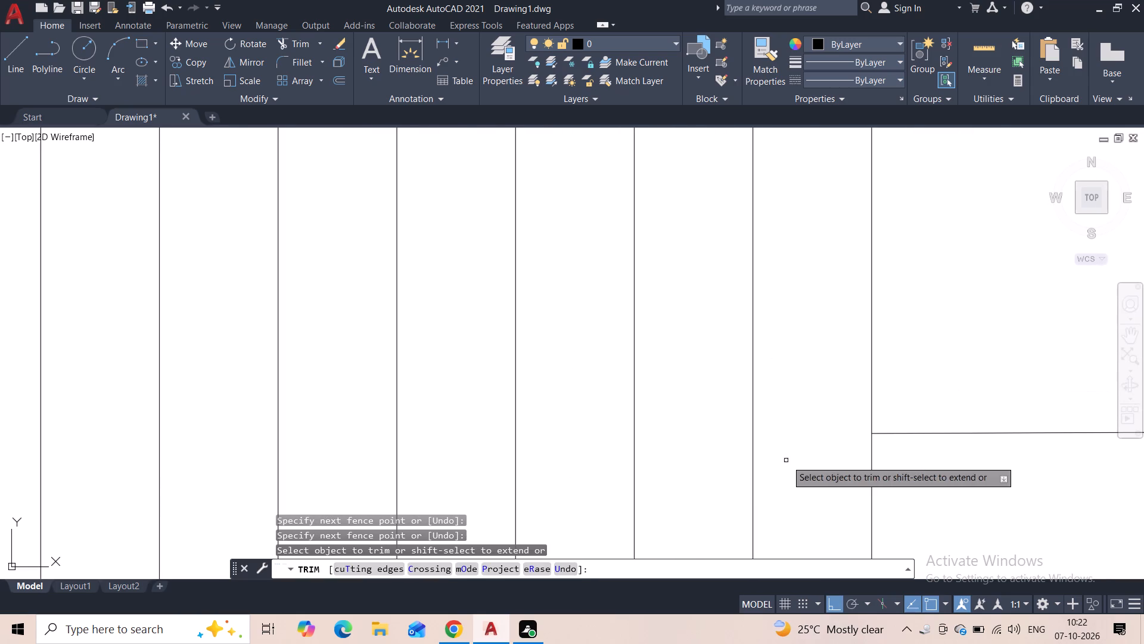
{"action": "left_click_drag", "start_coordinate": [962, 420], "coordinate": [962, 470]}
{"action": "scroll", "coordinate": [962, 467], "scroll_direction": "down", "scroll_amount": 10}
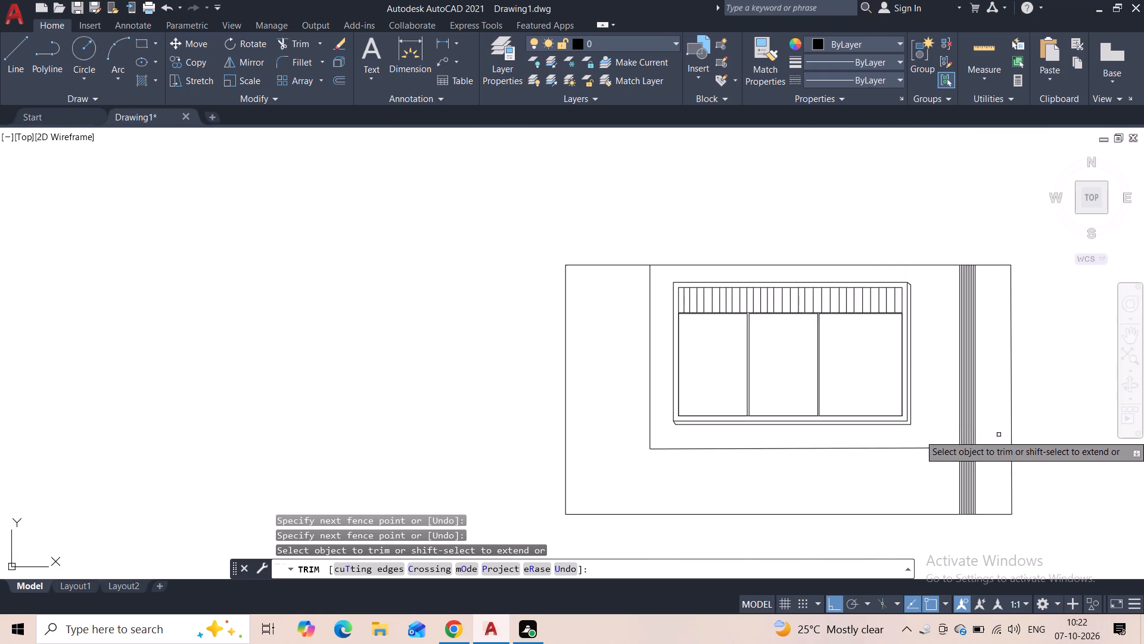
{"action": "middle_click_drag", "start_coordinate": [999, 435], "coordinate": [845, 407]}
{"action": "key", "text": "Escape"}
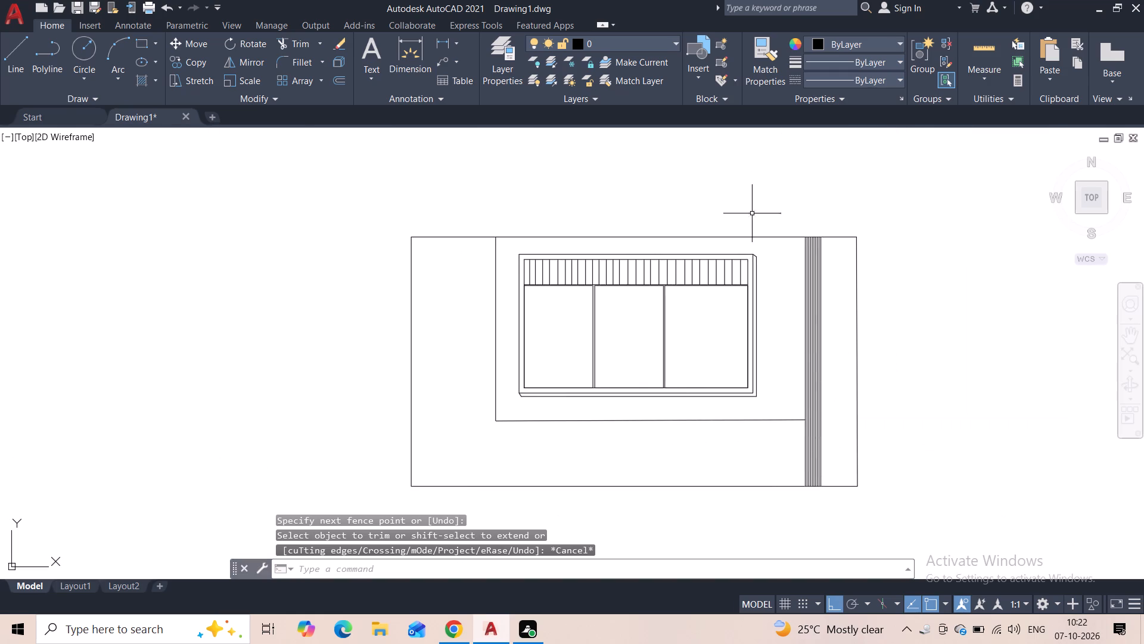
Trim away the plan's right vertical edge.
{"action": "left_click", "coordinate": [286, 36]}
{"action": "left_click_drag", "start_coordinate": [885, 274], "coordinate": [854, 326]}
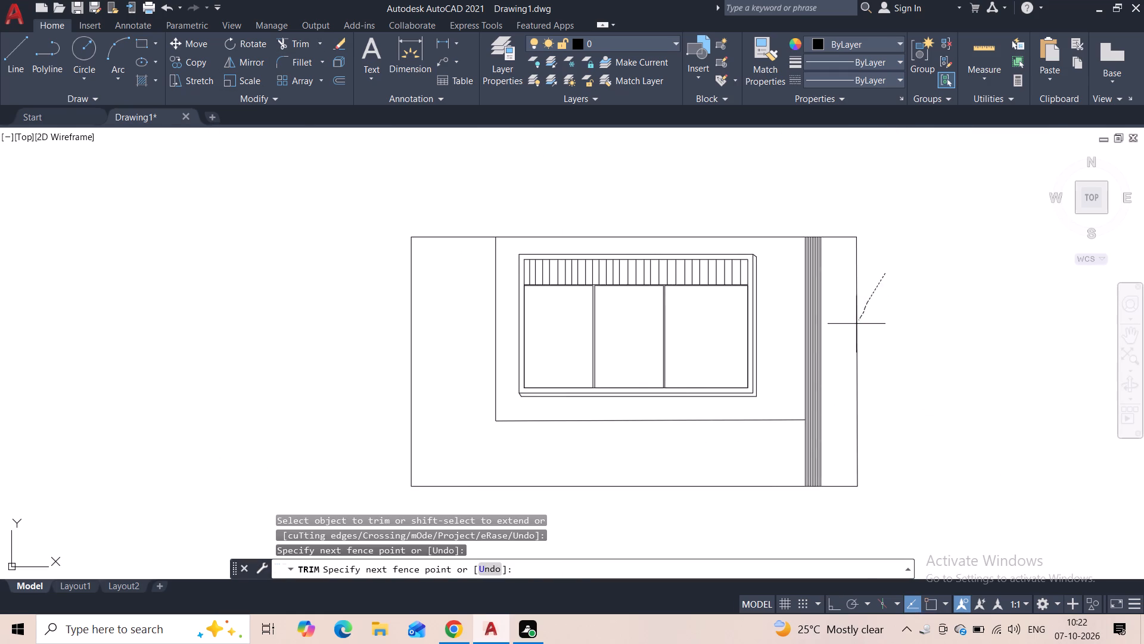
{"action": "left_click_drag", "start_coordinate": [854, 326], "coordinate": [853, 328]}
{"action": "key", "text": "Escape"}
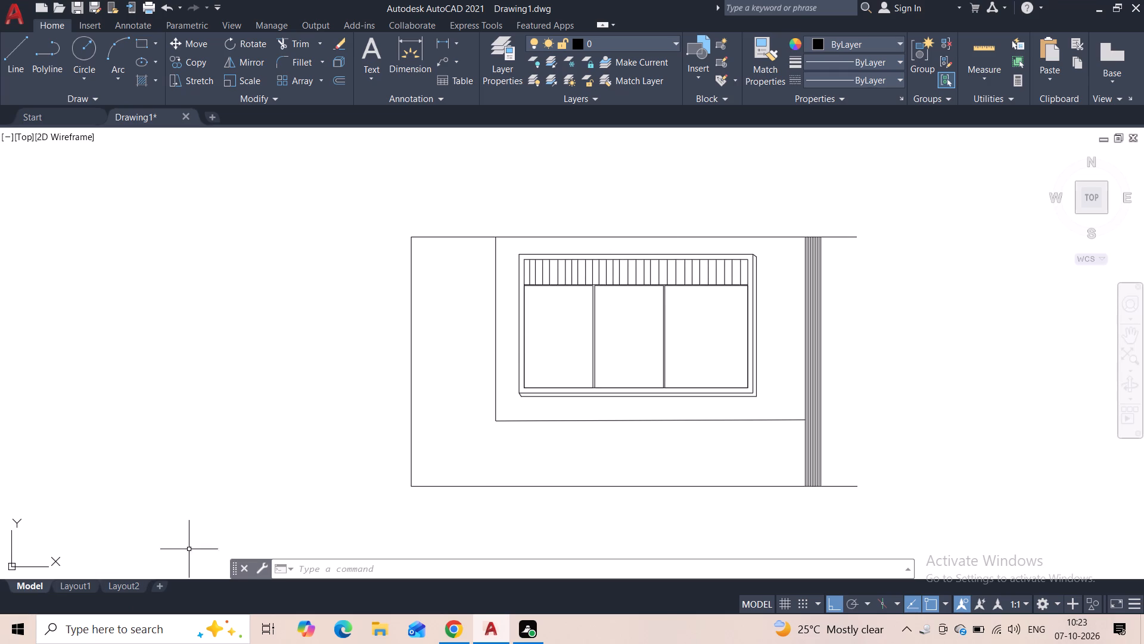
Draw a rectangle about 3'-9 1/2" by 11'-2" against the strip's outer line, from the window frame's top level to the plan's baseline.
{"action": "middle_click_drag", "start_coordinate": [890, 293], "coordinate": [777, 252]}
{"action": "scroll", "coordinate": [777, 252], "scroll_direction": "up", "scroll_amount": 1}
{"action": "scroll", "coordinate": [762, 264], "scroll_direction": "down", "scroll_amount": 1}
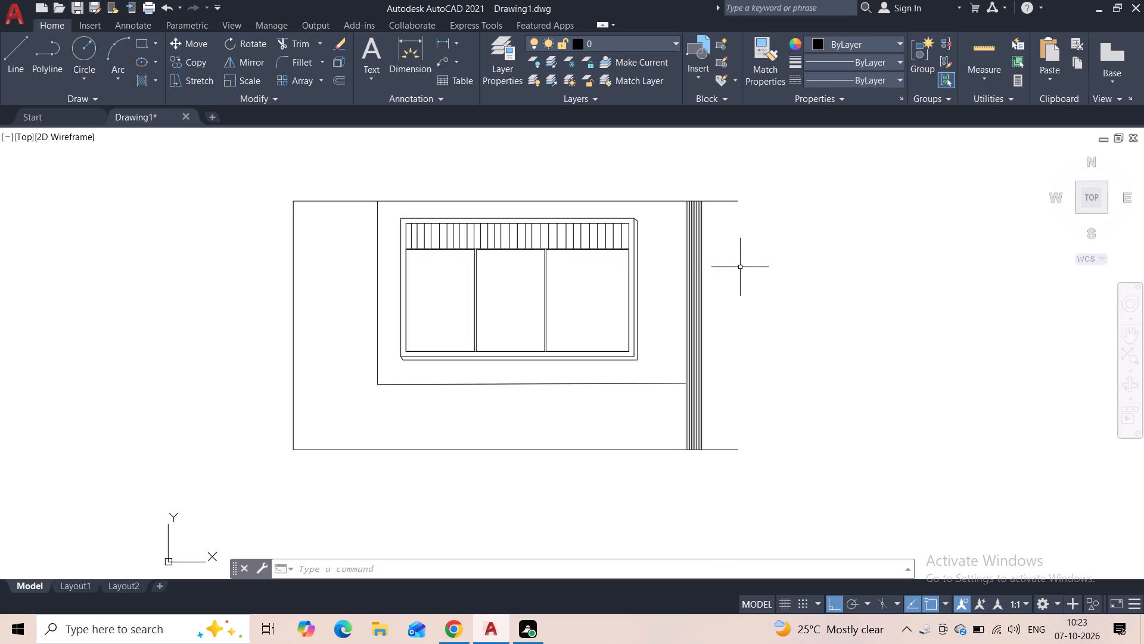
{"action": "left_click", "coordinate": [136, 44]}
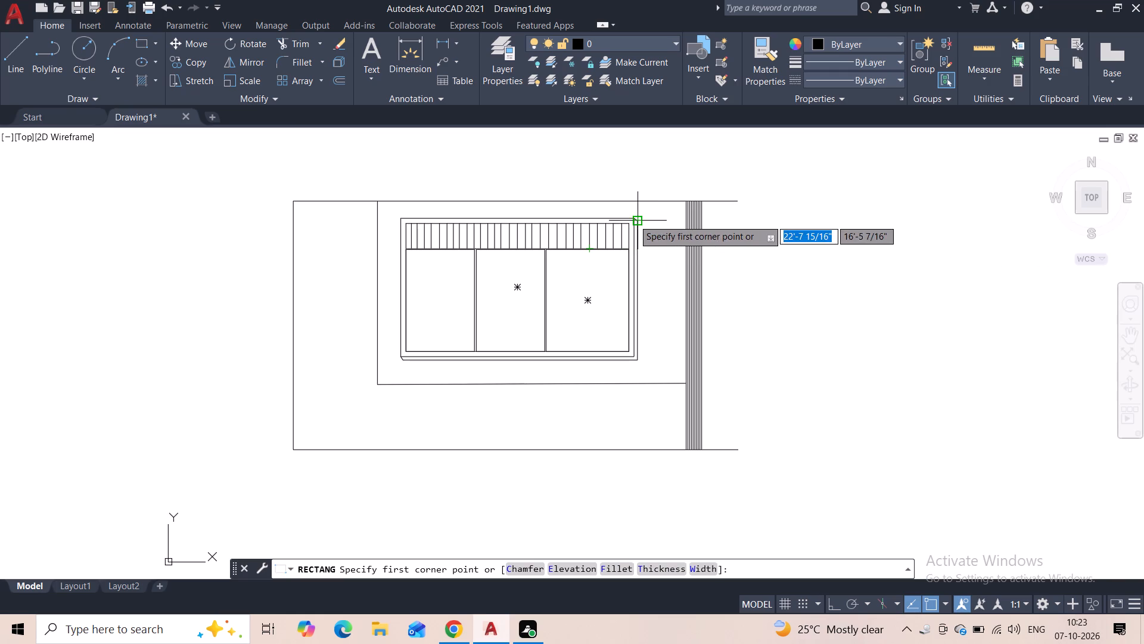
{"action": "scroll", "coordinate": [633, 219], "scroll_direction": "up", "scroll_amount": 2}
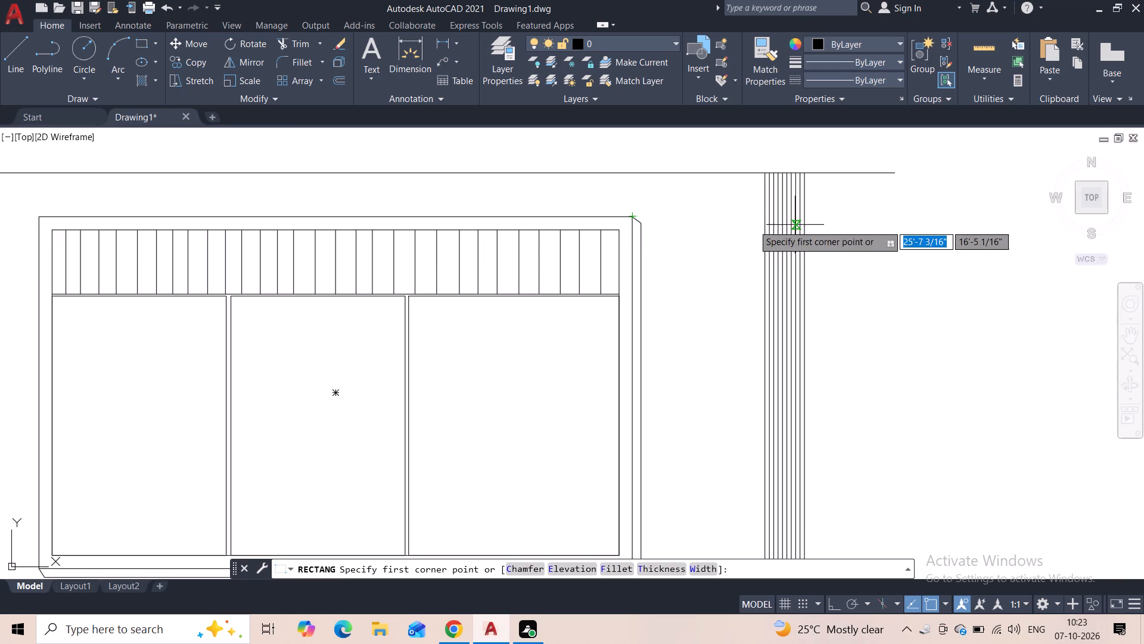
{"action": "left_click", "coordinate": [806, 221]}
{"action": "scroll", "coordinate": [889, 300], "scroll_direction": "down", "scroll_amount": 1}
{"action": "middle_click_drag", "start_coordinate": [889, 300], "coordinate": [812, 171]}
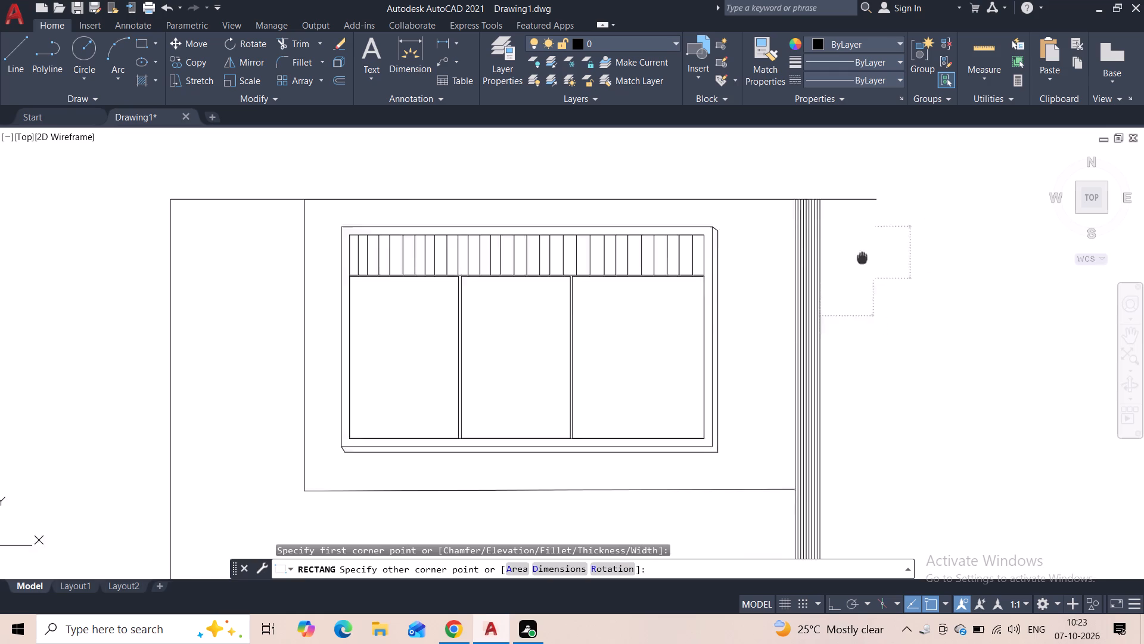
{"action": "middle_click_drag", "start_coordinate": [812, 171], "coordinate": [792, 131]}
{"action": "scroll", "coordinate": [802, 238], "scroll_direction": "down", "scroll_amount": 2}
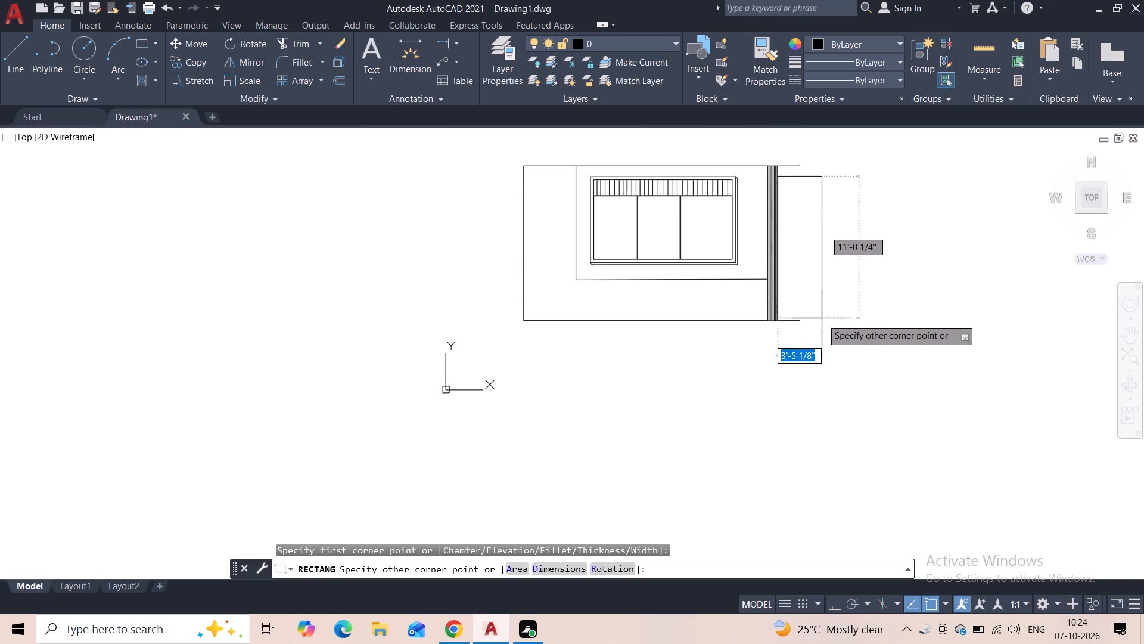
{"action": "scroll", "coordinate": [822, 318], "scroll_direction": "up", "scroll_amount": 1}
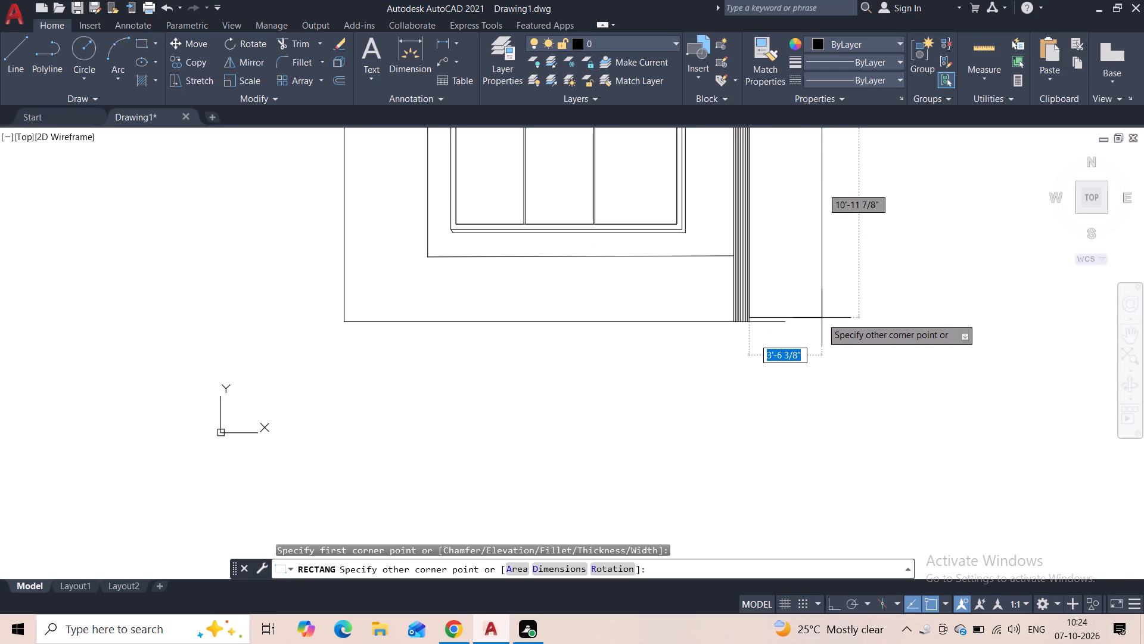
{"action": "scroll", "coordinate": [822, 318], "scroll_direction": "up", "scroll_amount": 1}
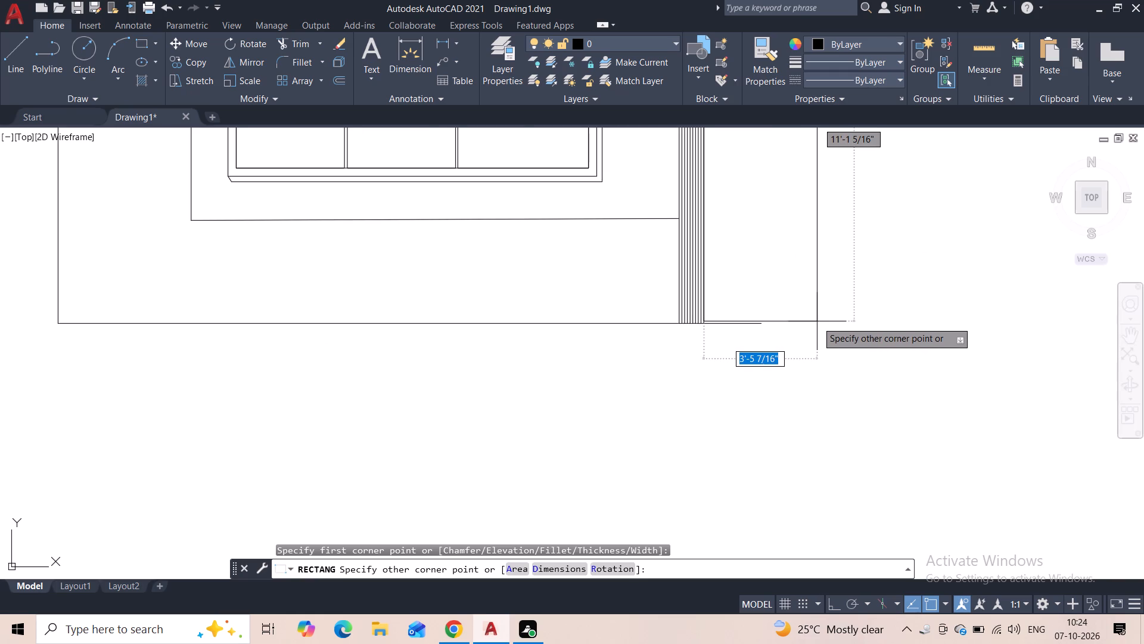
{"action": "scroll", "coordinate": [816, 323], "scroll_direction": "down", "scroll_amount": 4}
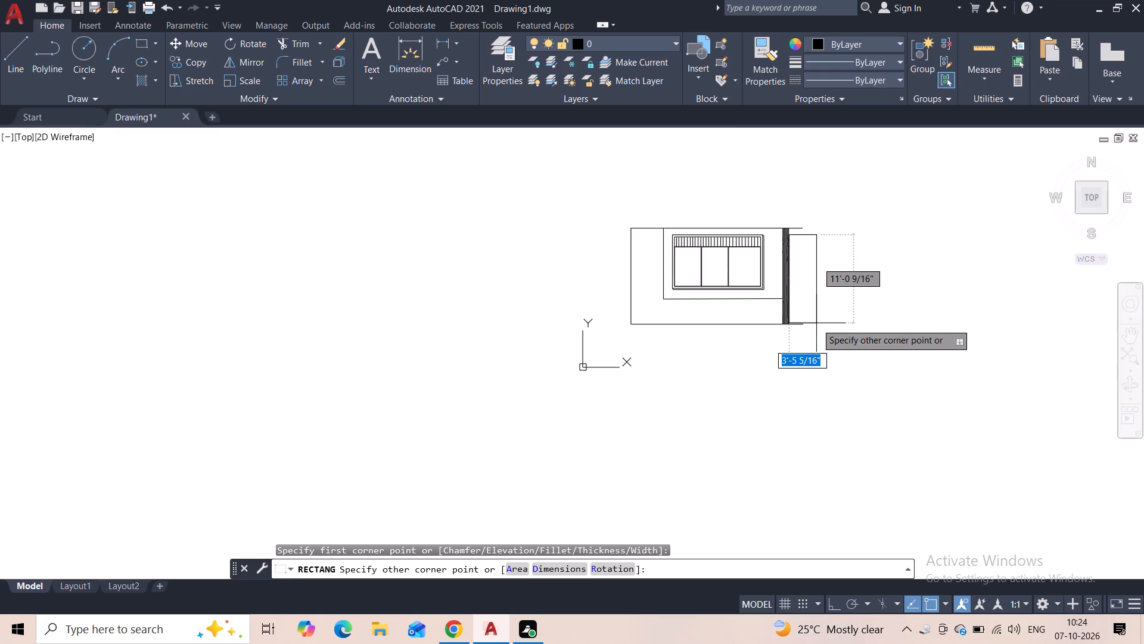
{"action": "scroll", "coordinate": [816, 323], "scroll_direction": "up", "scroll_amount": 7}
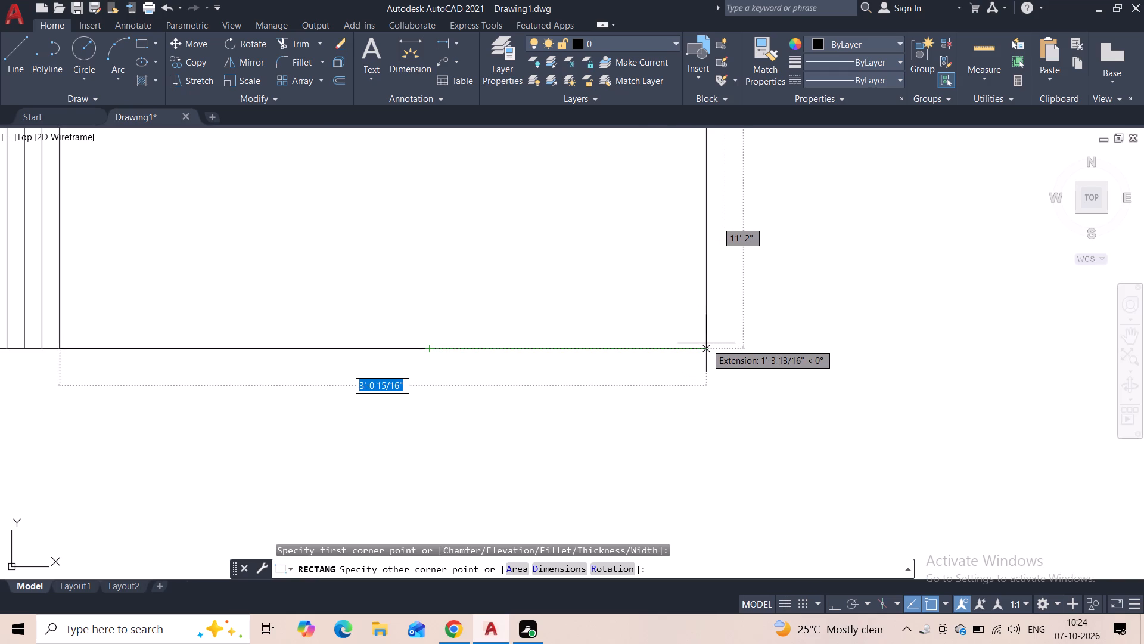
{"action": "scroll", "coordinate": [706, 343], "scroll_direction": "down", "scroll_amount": 5}
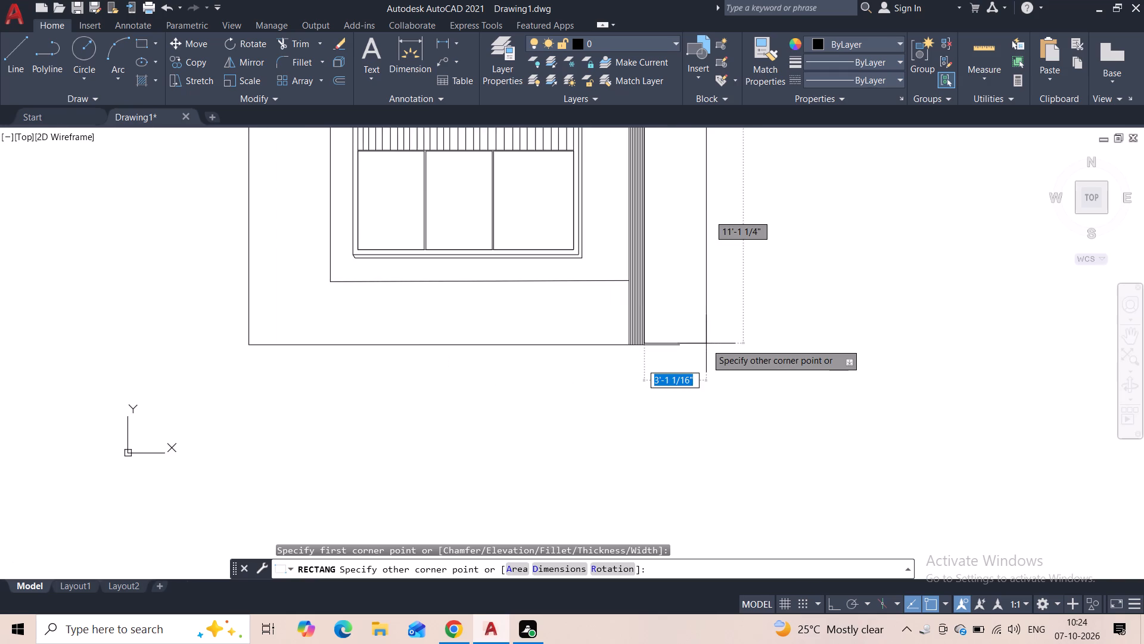
{"action": "scroll", "coordinate": [706, 343], "scroll_direction": "down", "scroll_amount": 1}
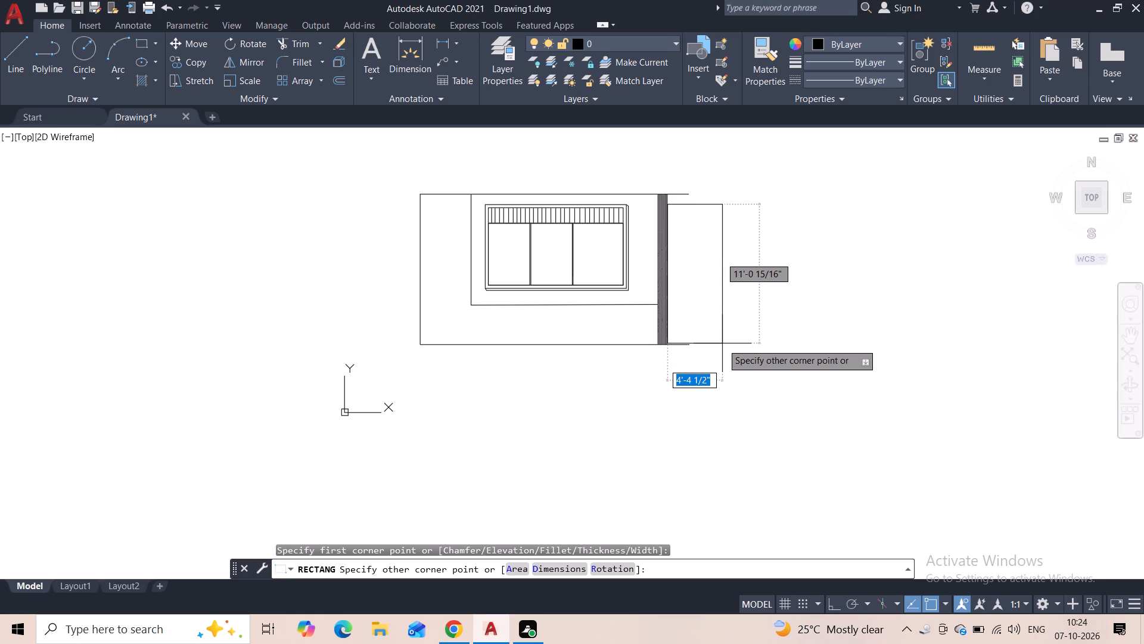
{"action": "scroll", "coordinate": [718, 345], "scroll_direction": "up", "scroll_amount": 4}
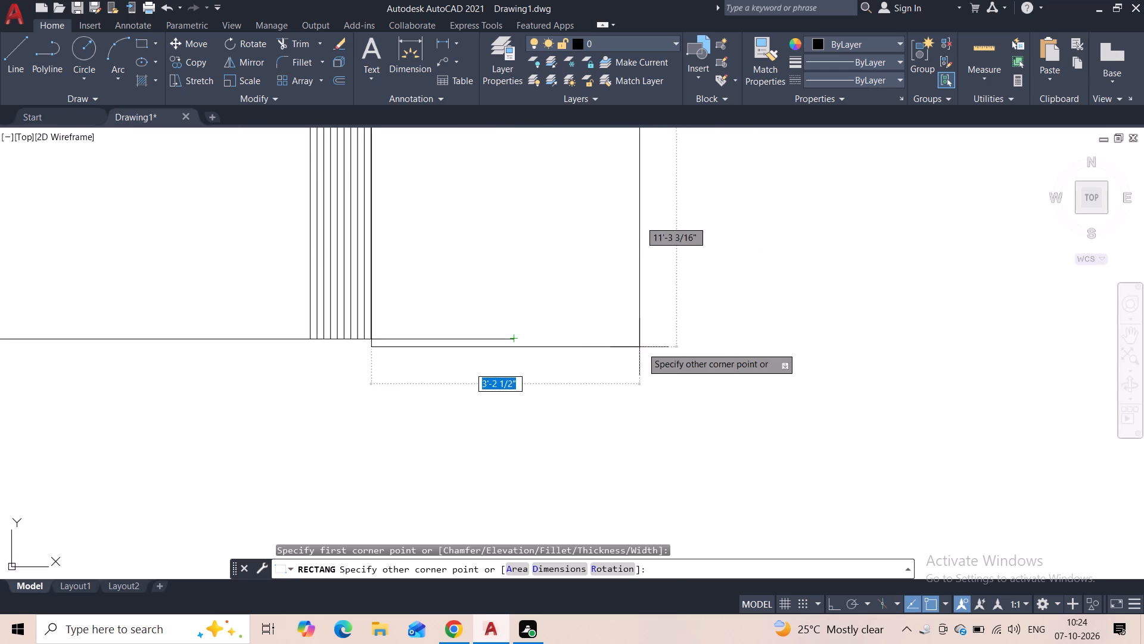
{"action": "left_click", "coordinate": [679, 339]}
Offset the new tall rectangle 2" inward, offset the resulting inner rectangle inward by the same distance, and end the command.
{"action": "scroll", "coordinate": [733, 290], "scroll_direction": "down", "scroll_amount": 5}
{"action": "middle_click_drag", "start_coordinate": [775, 238], "coordinate": [760, 278]}
{"action": "scroll", "coordinate": [736, 271], "scroll_direction": "up", "scroll_amount": 2}
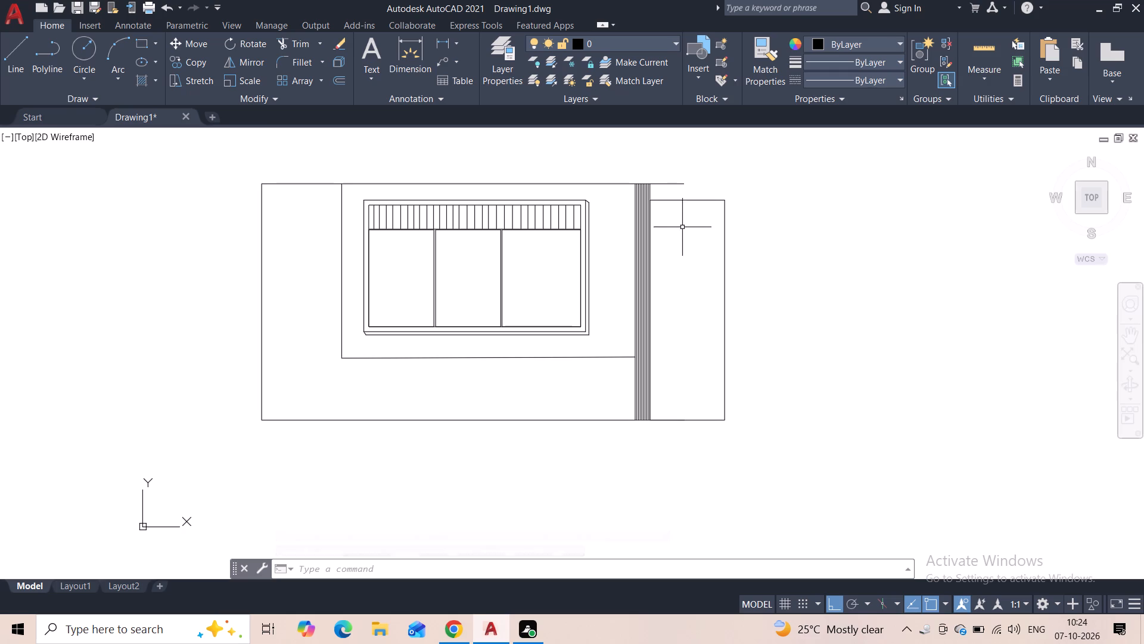
{"action": "left_click", "coordinate": [734, 188]}
{"action": "left_click", "coordinate": [712, 217]}
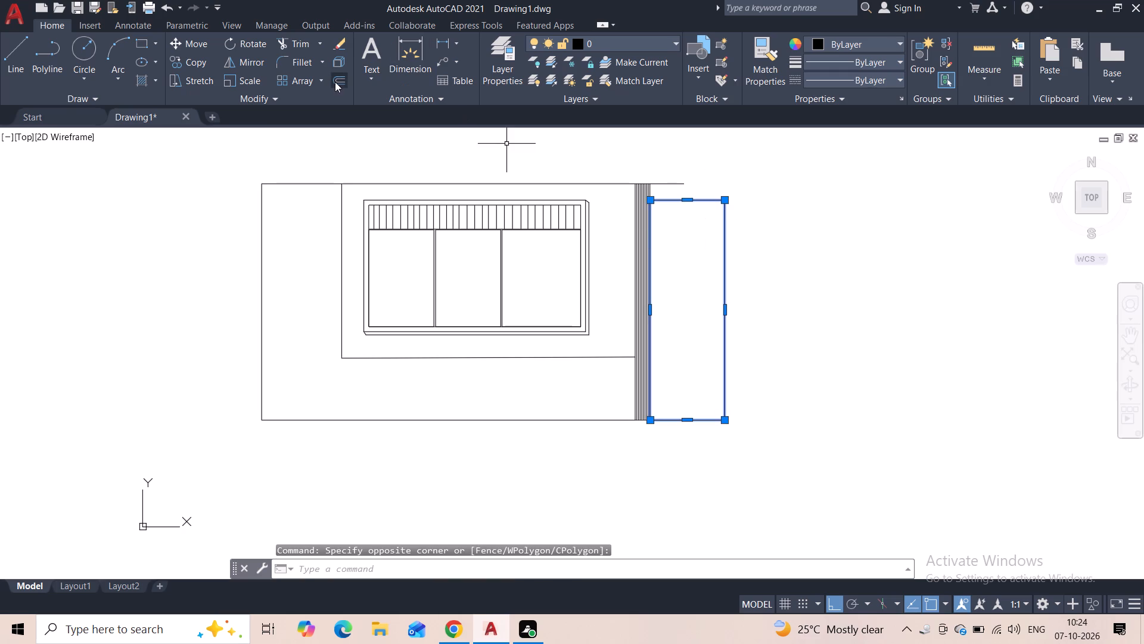
{"action": "left_click", "coordinate": [335, 82]}
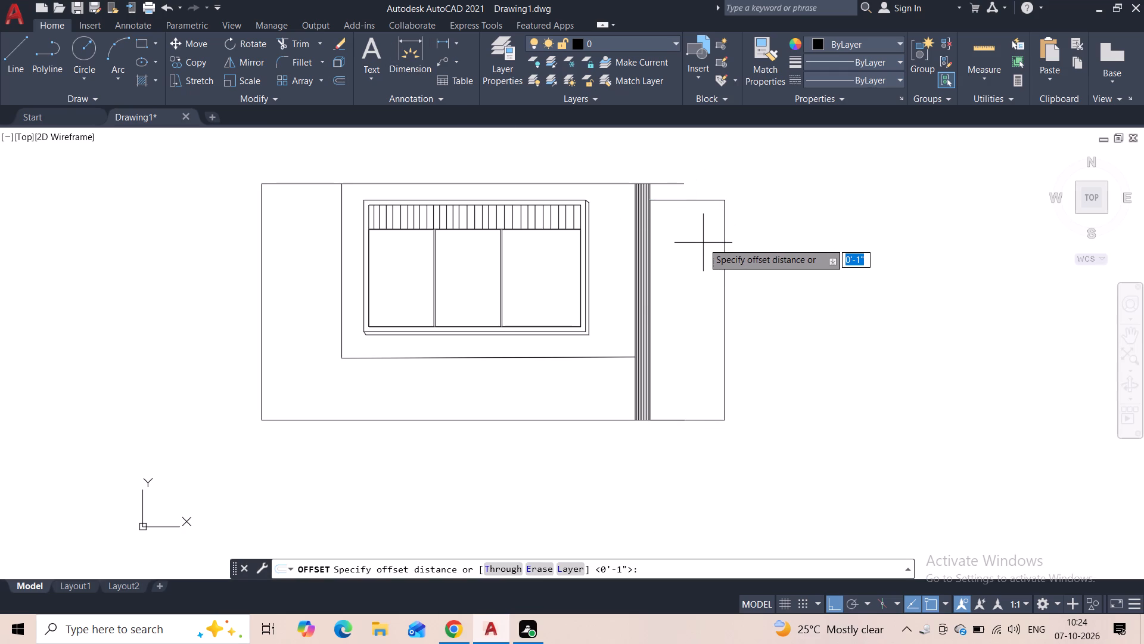
{"action": "type", "text": "2\""}
{"action": "key", "text": "Return"}
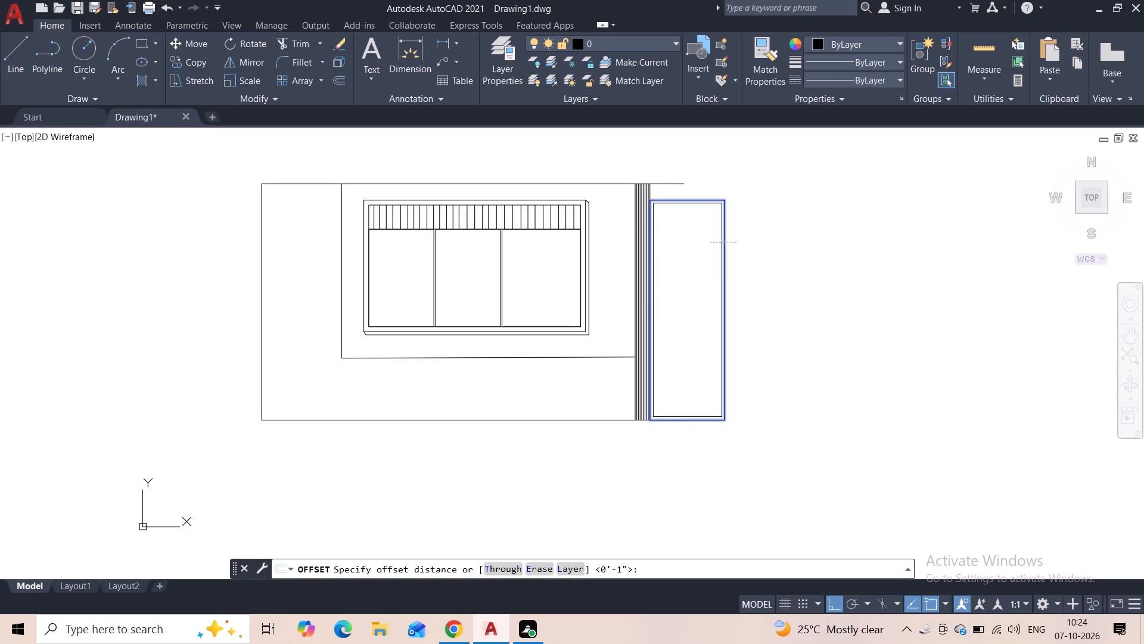
{"action": "left_click", "coordinate": [702, 246]}
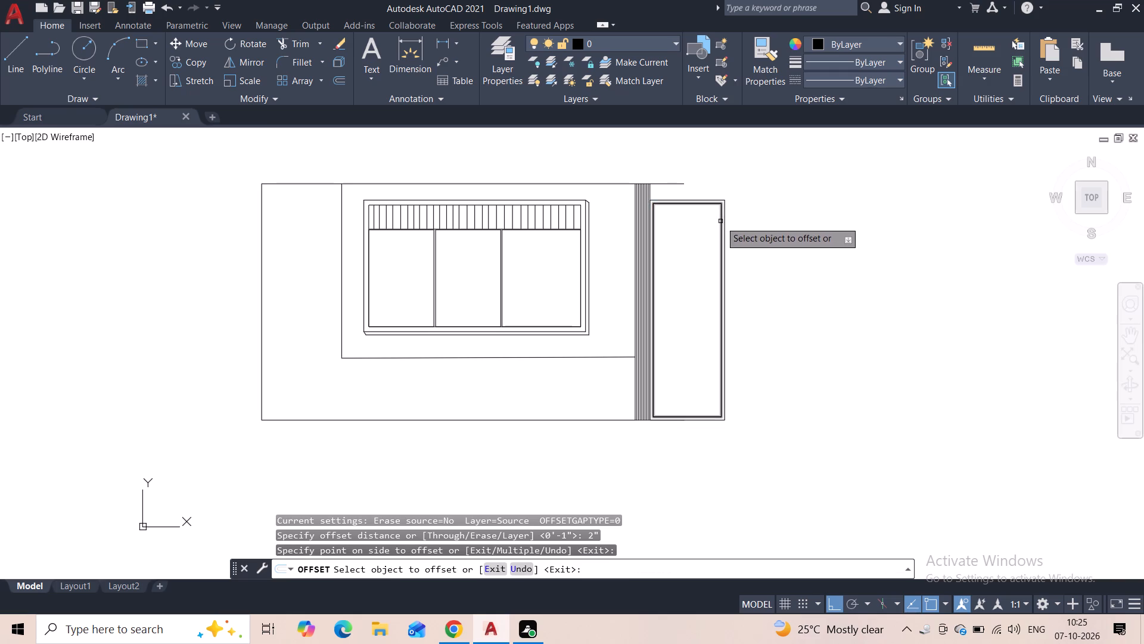
{"action": "left_click", "coordinate": [720, 221]}
{"action": "left_click", "coordinate": [706, 235]}
{"action": "key", "text": "Escape"}
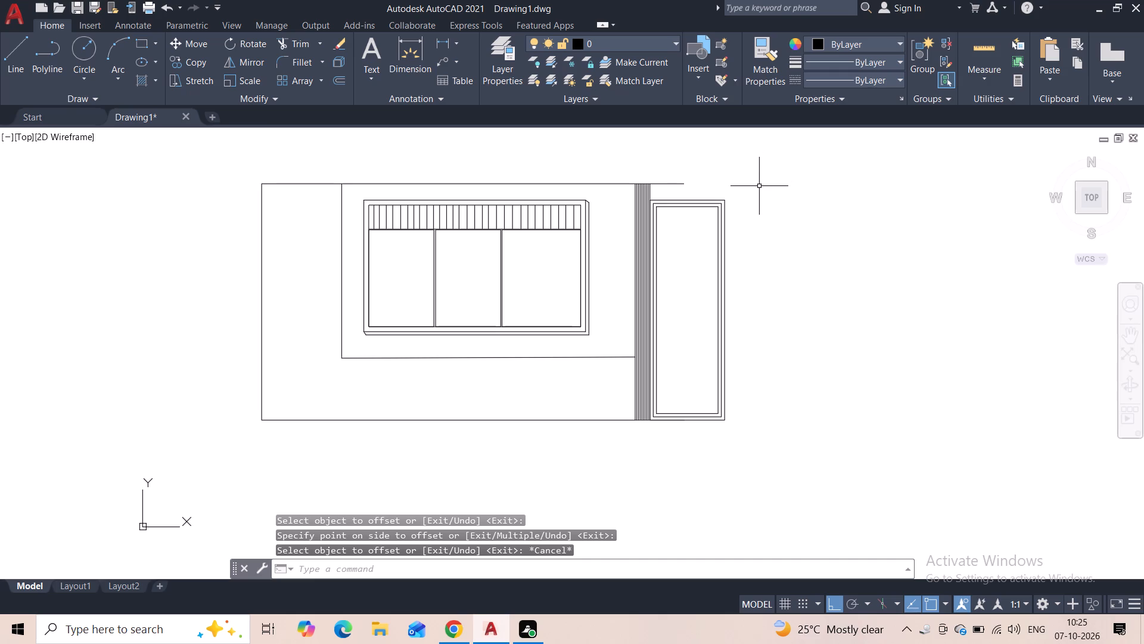
Start a hatch and browse the full set of hatch patterns for one to apply.
{"action": "key", "text": "h"}
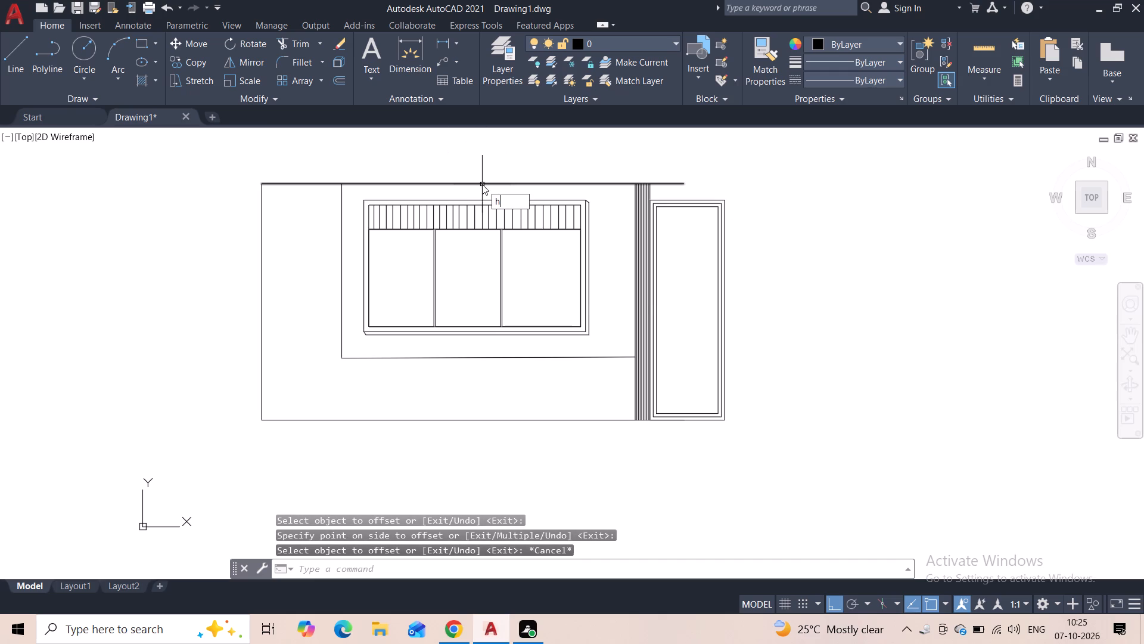
{"action": "left_click", "coordinate": [540, 217]}
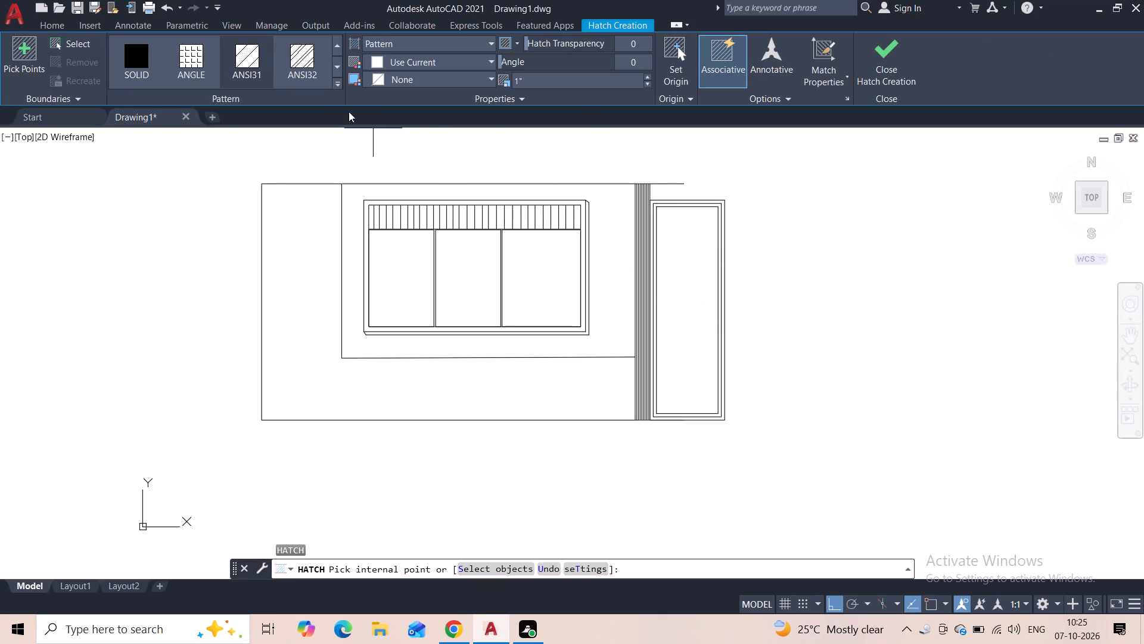
{"action": "left_click", "coordinate": [335, 76]}
{"action": "left_click", "coordinate": [339, 88]}
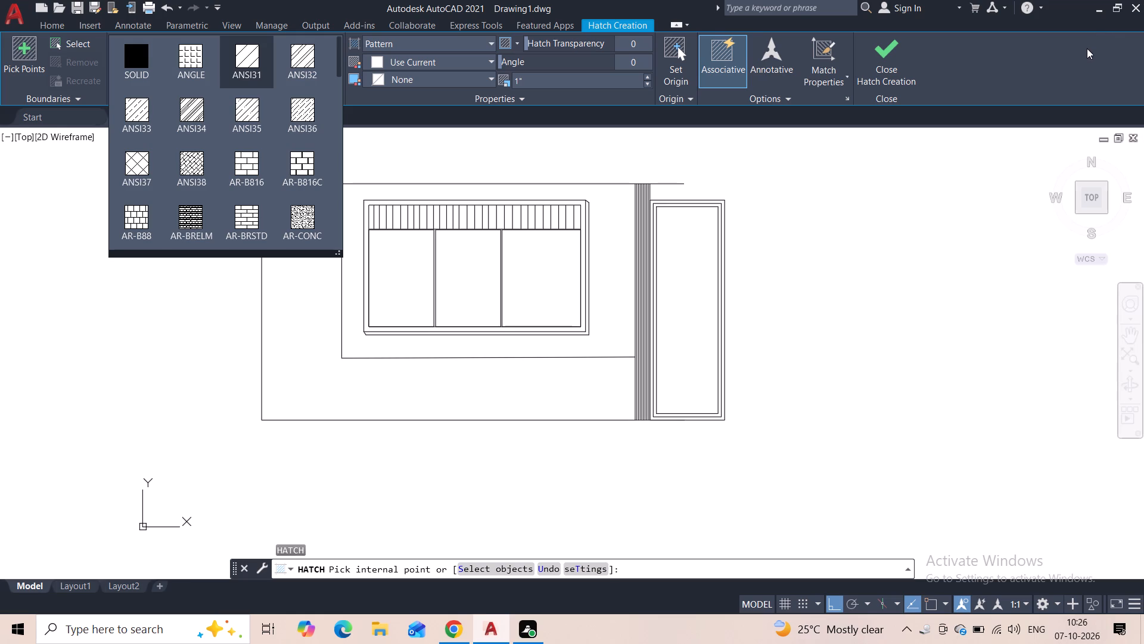
{"action": "scroll", "coordinate": [304, 129], "scroll_direction": "down", "scroll_amount": 2}
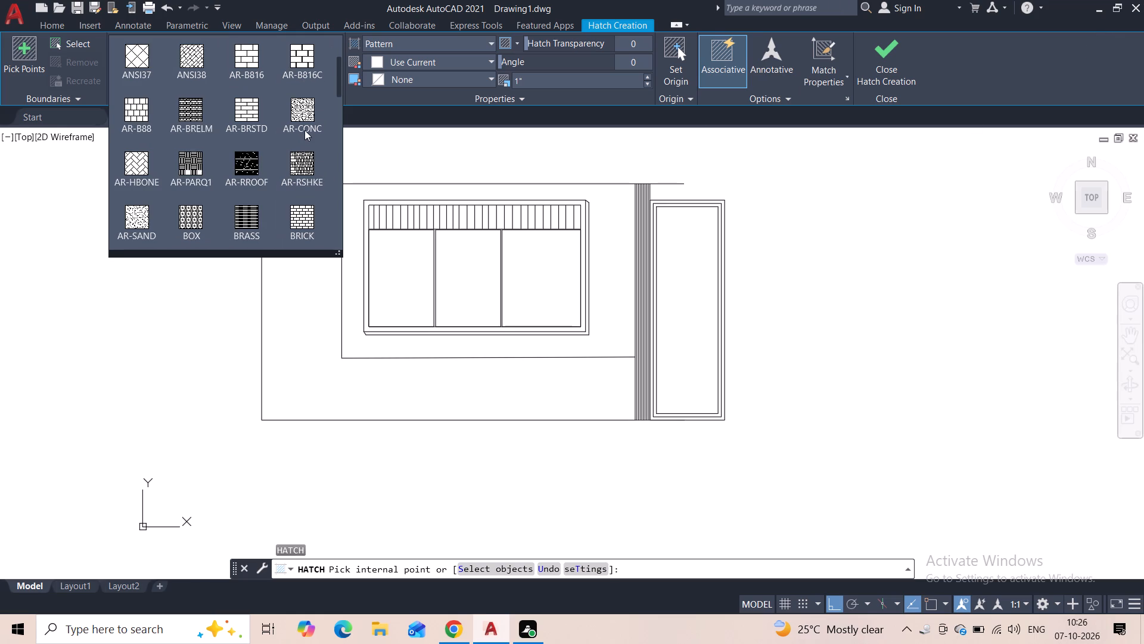
{"action": "scroll", "coordinate": [178, 159], "scroll_direction": "down", "scroll_amount": 1}
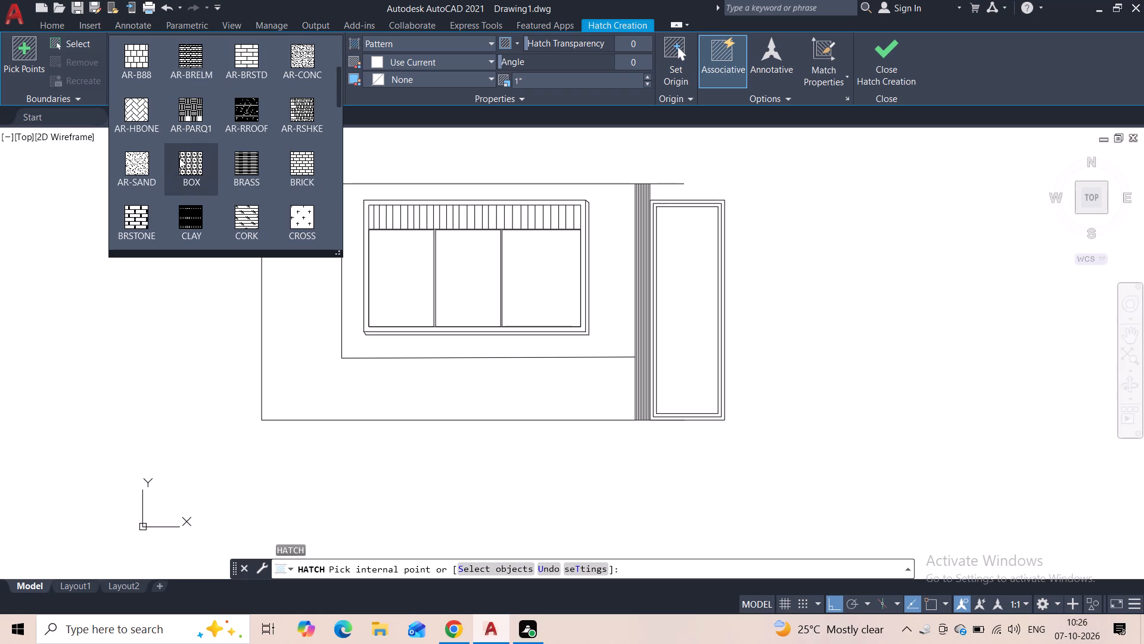
{"action": "scroll", "coordinate": [234, 141], "scroll_direction": "down", "scroll_amount": 1}
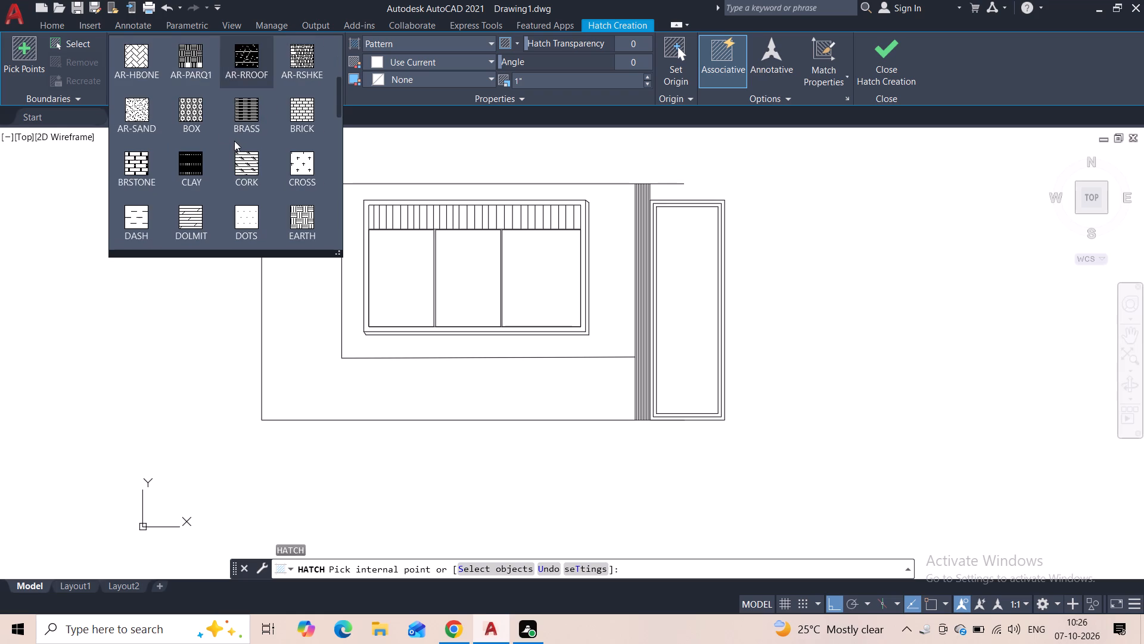
{"action": "scroll", "coordinate": [234, 145], "scroll_direction": "down", "scroll_amount": 3}
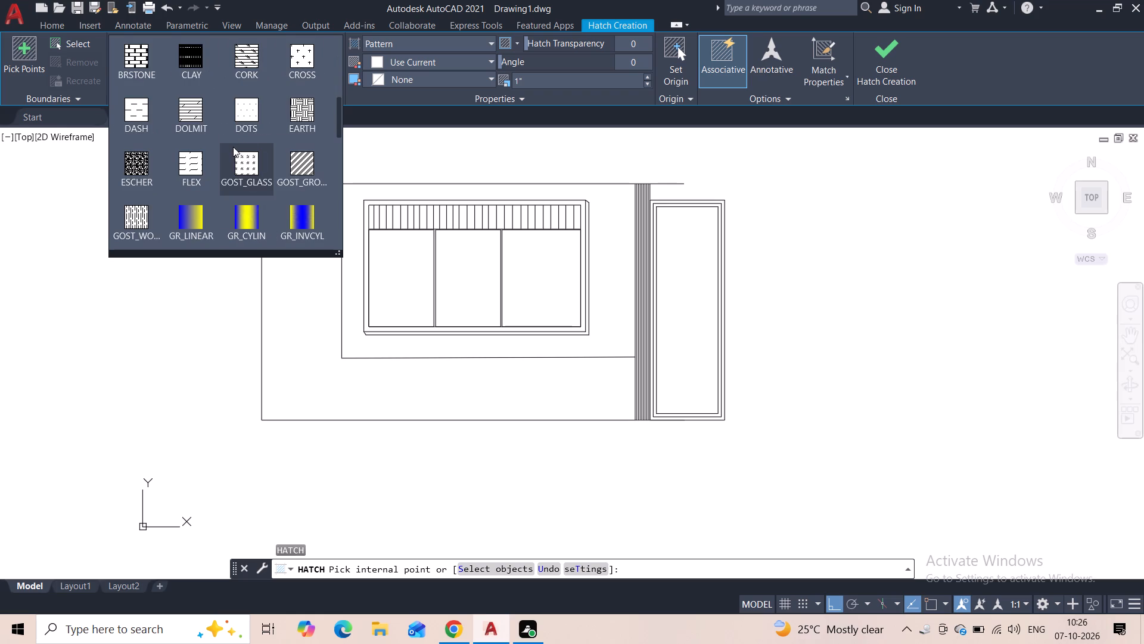
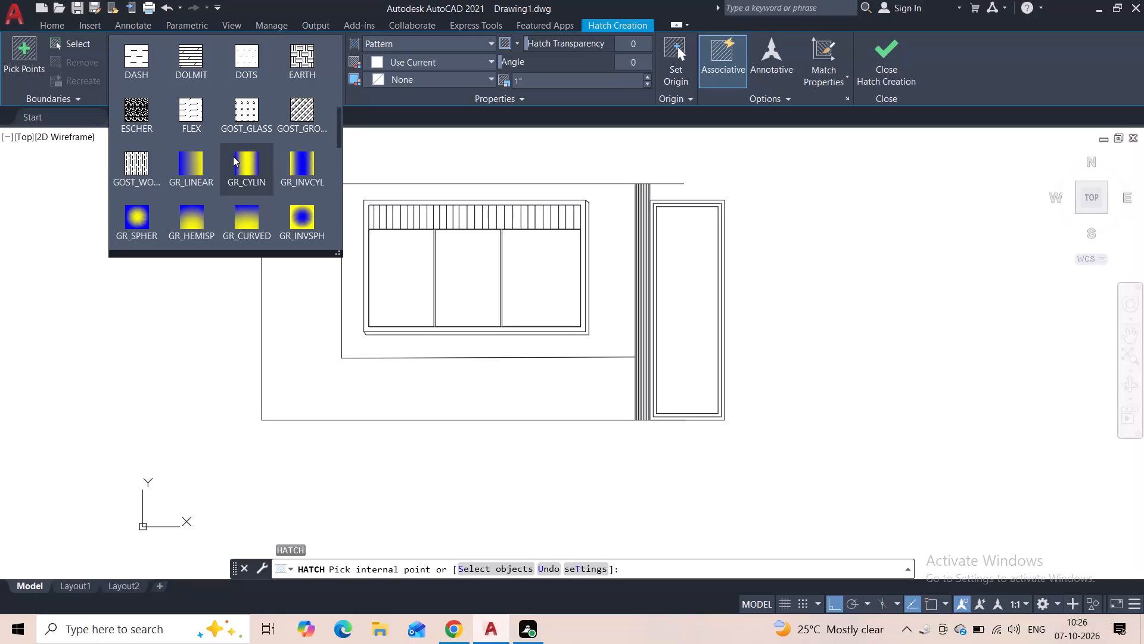
Choose the HOUND hatch pattern and apply it inside the innermost tall rectangle.
{"action": "scroll", "coordinate": [233, 157], "scroll_direction": "down", "scroll_amount": 2}
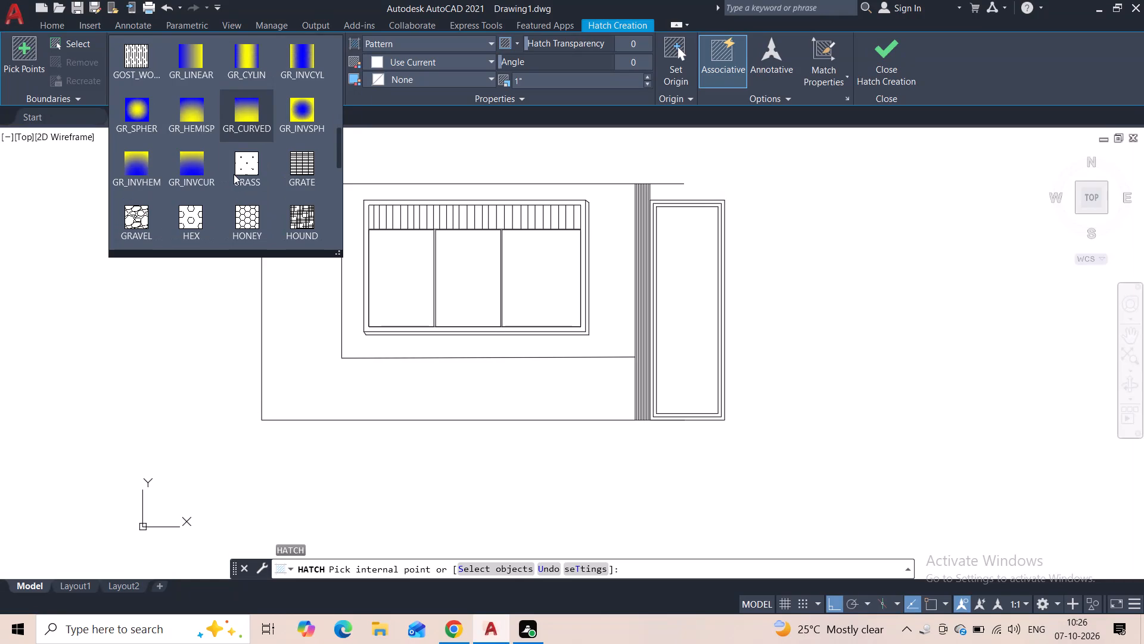
{"action": "scroll", "coordinate": [230, 183], "scroll_direction": "down", "scroll_amount": 1}
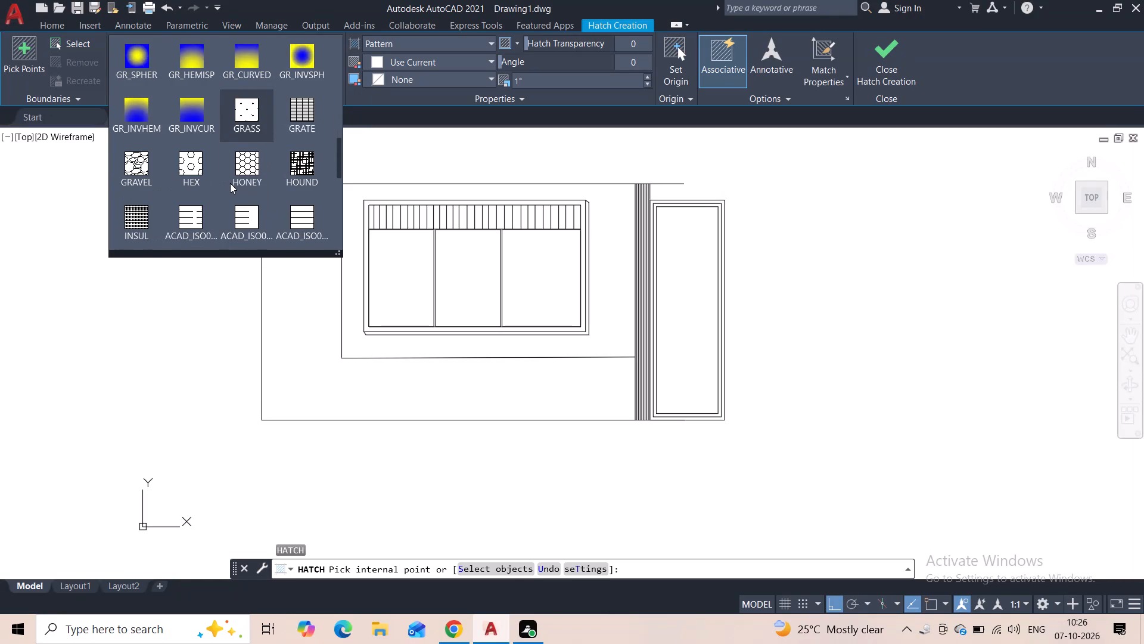
{"action": "scroll", "coordinate": [230, 183], "scroll_direction": "down", "scroll_amount": 8}
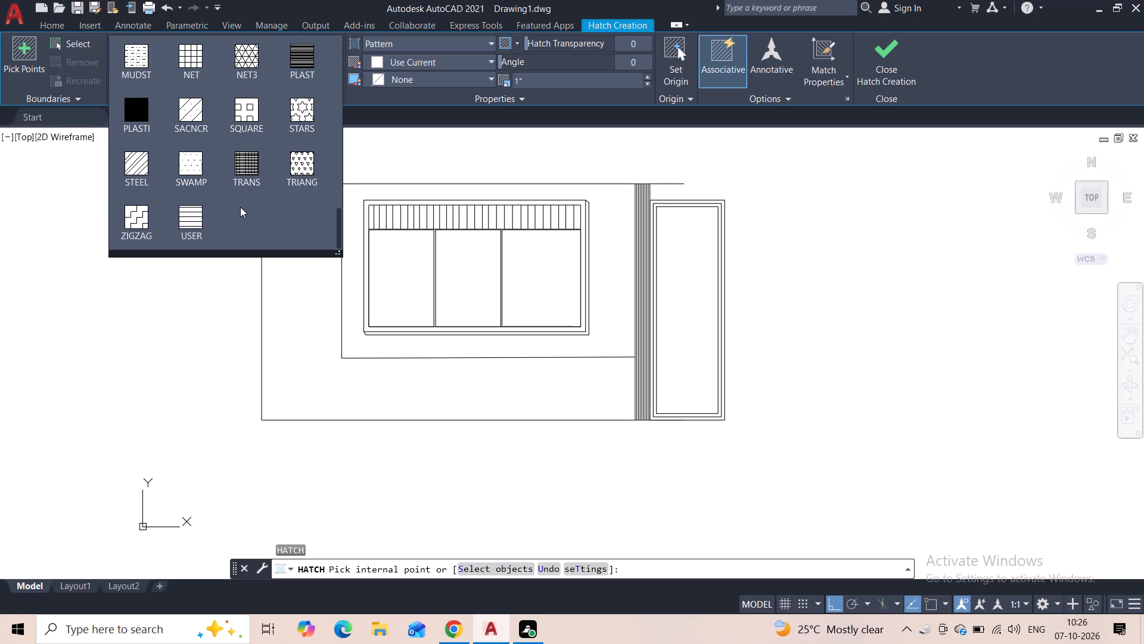
{"action": "scroll", "coordinate": [240, 207], "scroll_direction": "up", "scroll_amount": 2}
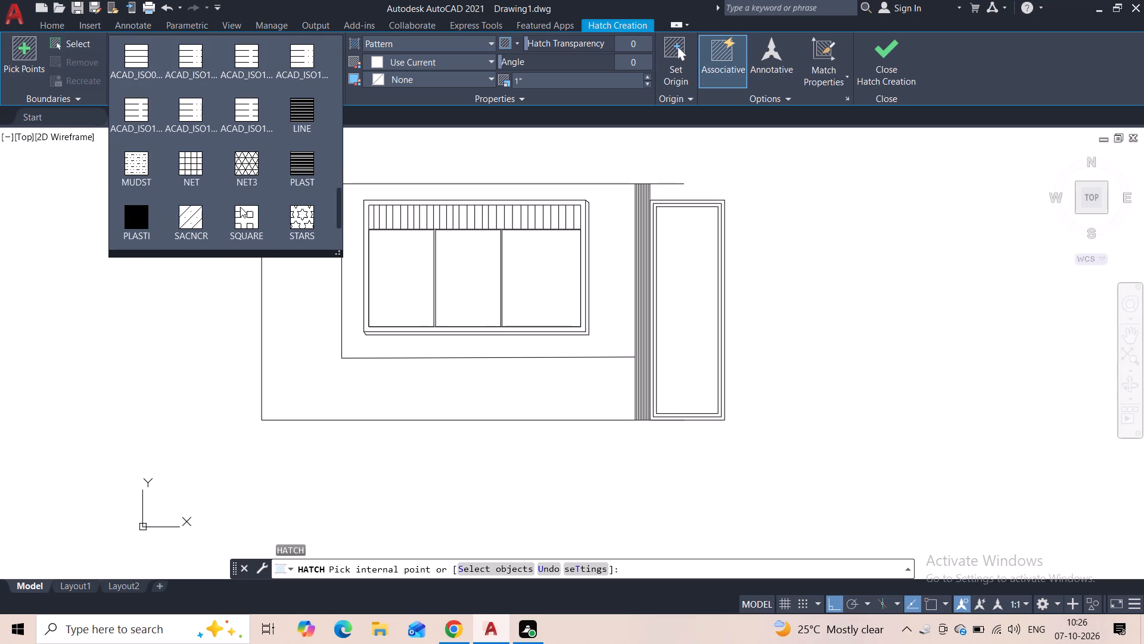
{"action": "scroll", "coordinate": [240, 207], "scroll_direction": "up", "scroll_amount": 5}
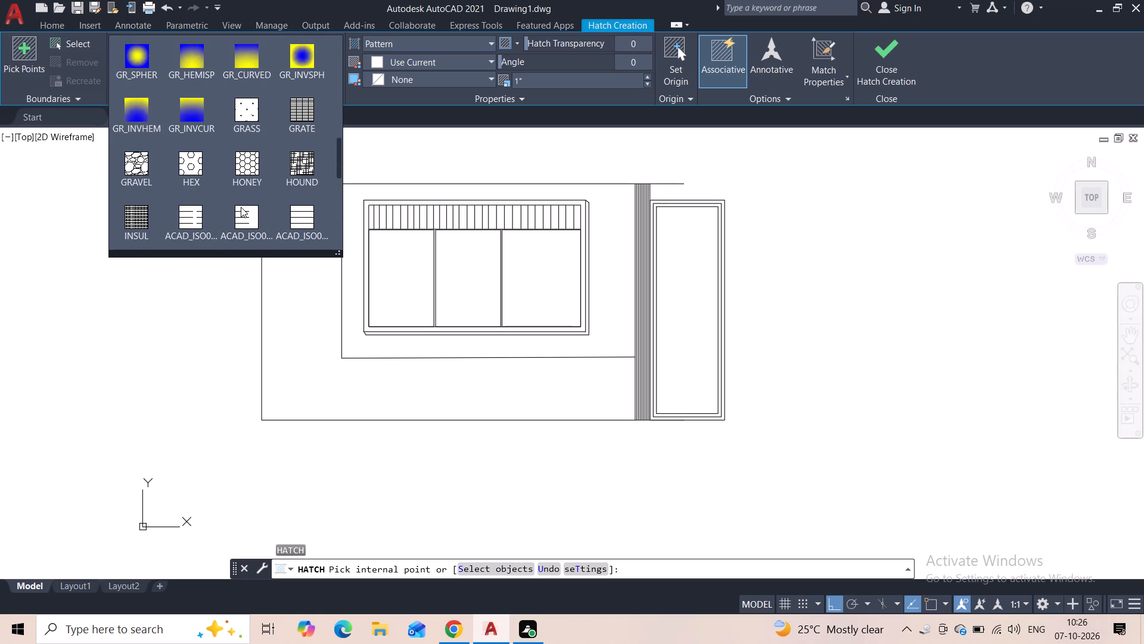
{"action": "left_click", "coordinate": [281, 171]}
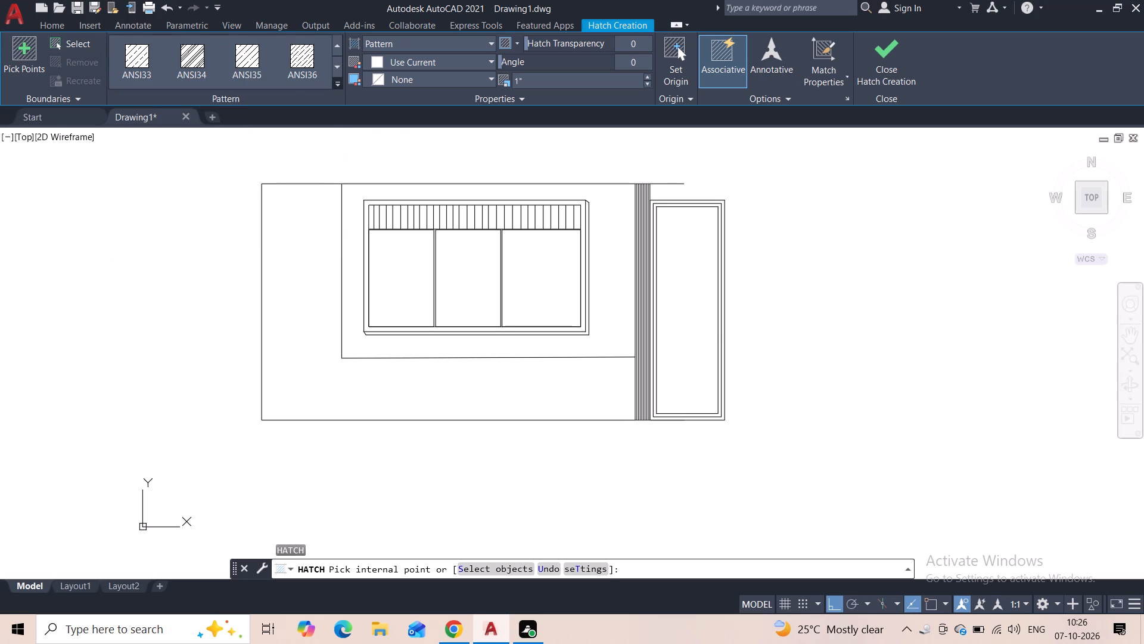
{"action": "left_click", "coordinate": [682, 308]}
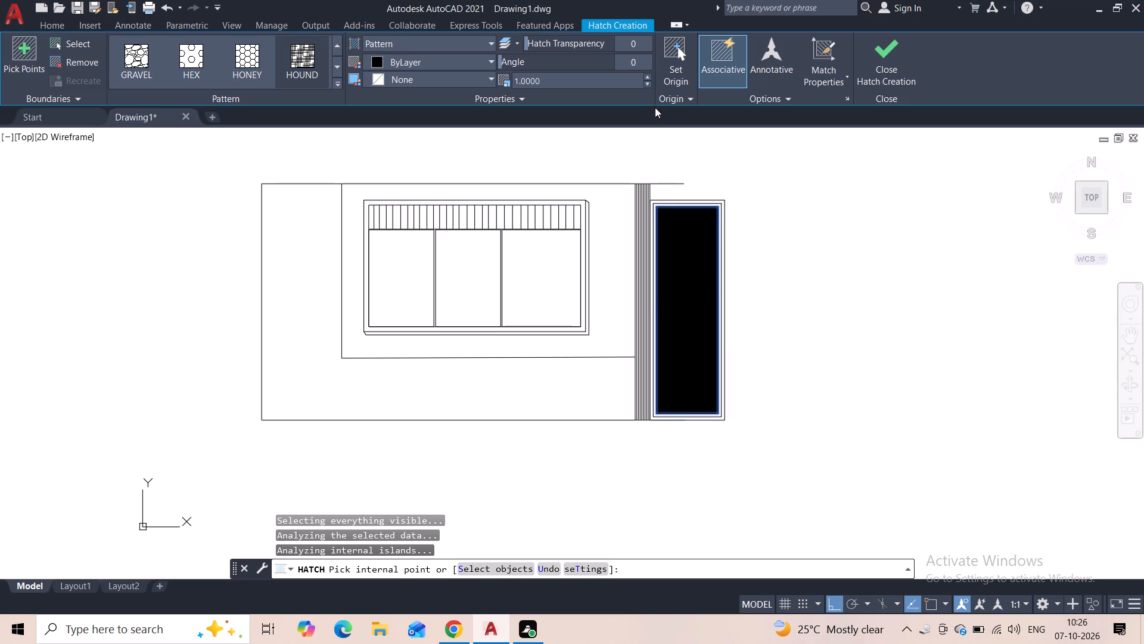
Set the tall rectangle's hatch scale to 37 and finish the hatch.
{"action": "left_click", "coordinate": [648, 77]}
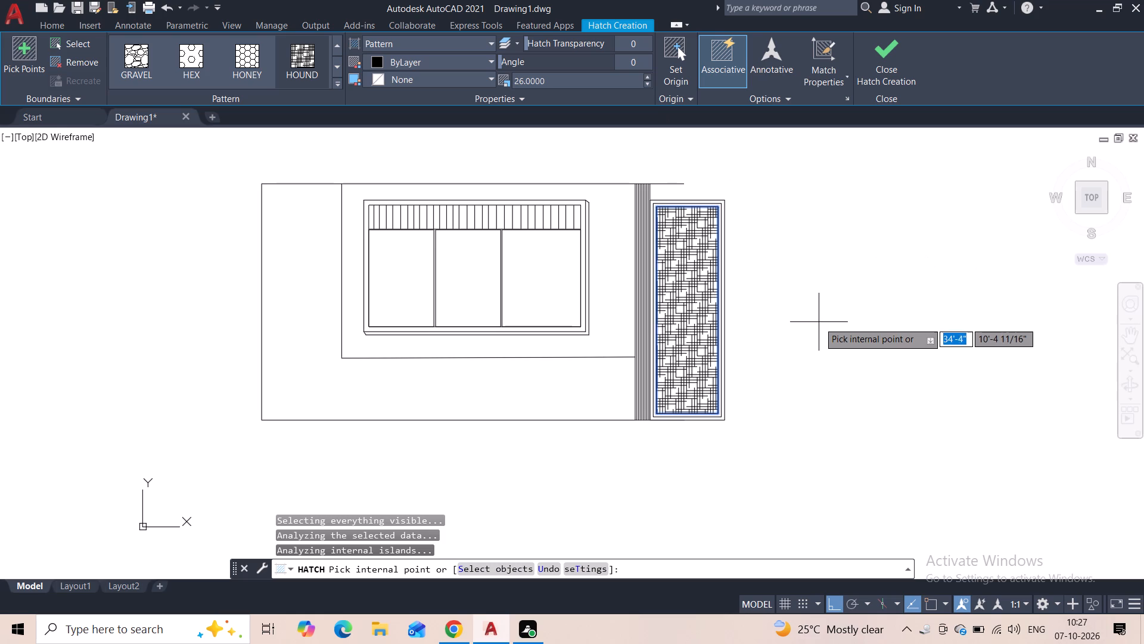
{"action": "left_click", "coordinate": [645, 78]}
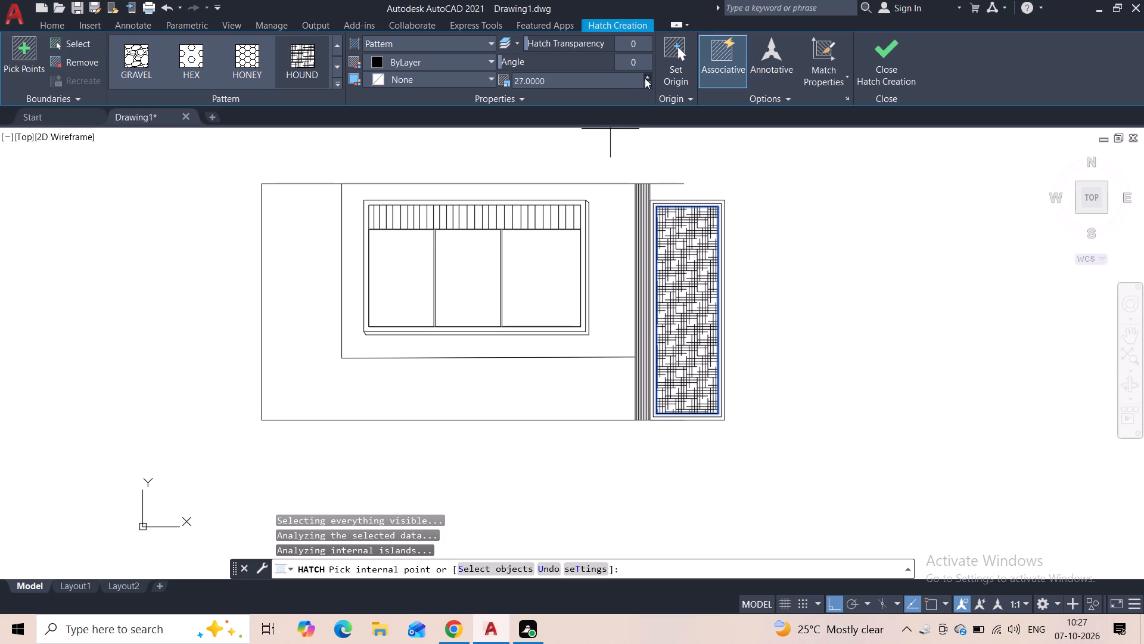
{"action": "left_click", "coordinate": [645, 78]}
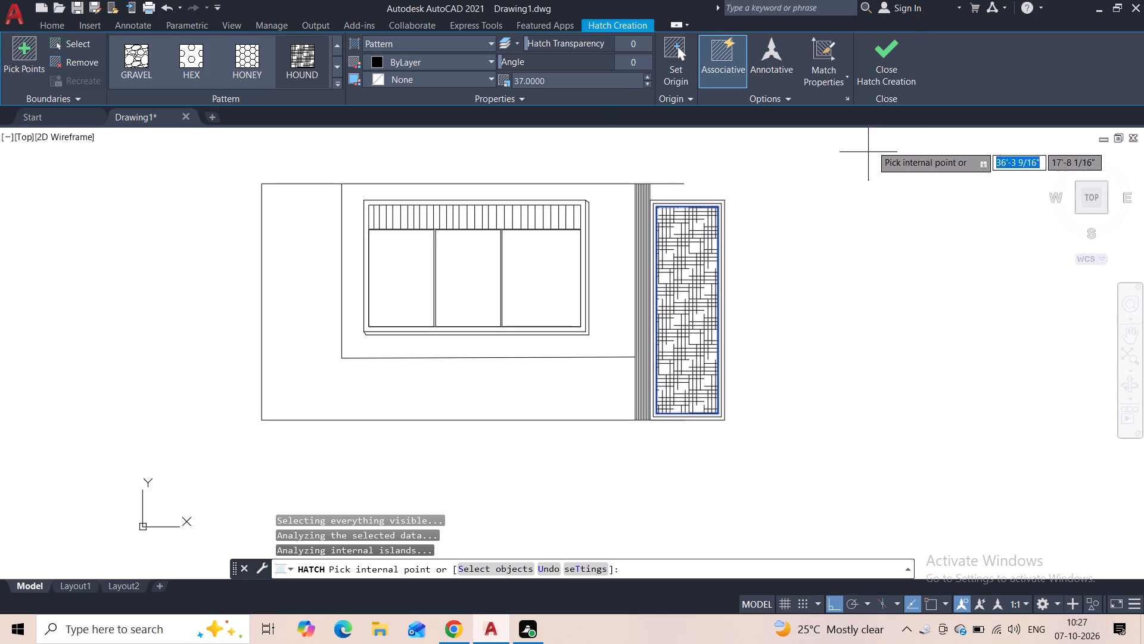
{"action": "left_click", "coordinate": [889, 81]}
Draw a line from the window surround's lower-left corner 7 1/2" down, continuing horizontally about 14'-11" to the strip's first line.
{"action": "scroll", "coordinate": [827, 295], "scroll_direction": "down", "scroll_amount": 2}
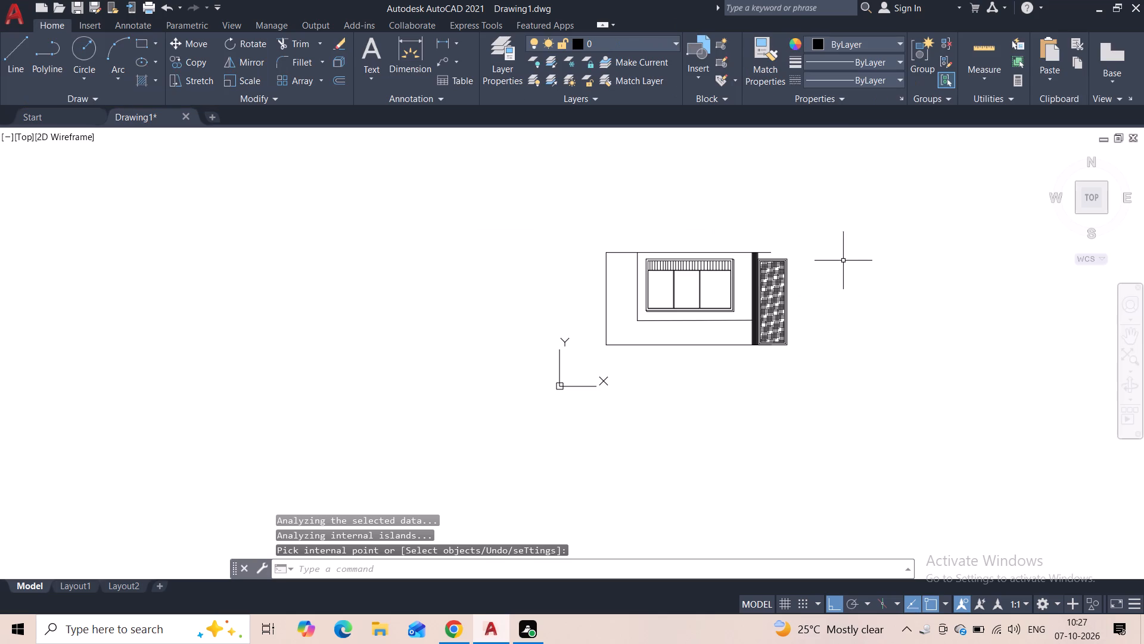
{"action": "middle_click_drag", "start_coordinate": [843, 255], "coordinate": [767, 322]}
{"action": "scroll", "coordinate": [767, 321], "scroll_direction": "up", "scroll_amount": 1}
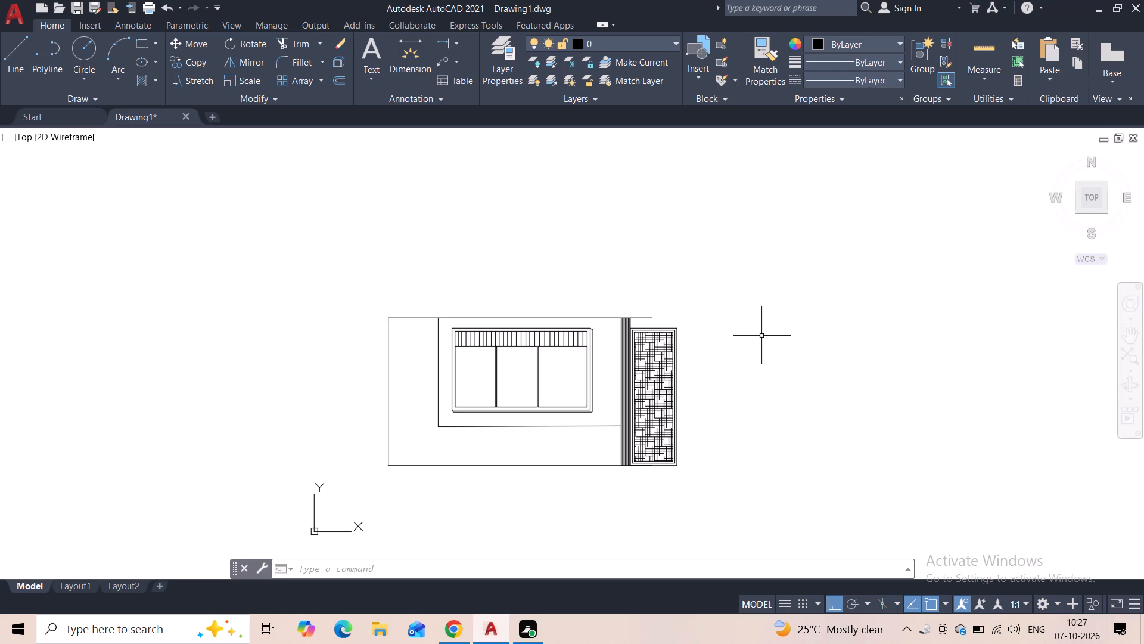
{"action": "scroll", "coordinate": [447, 449], "scroll_direction": "up", "scroll_amount": 2}
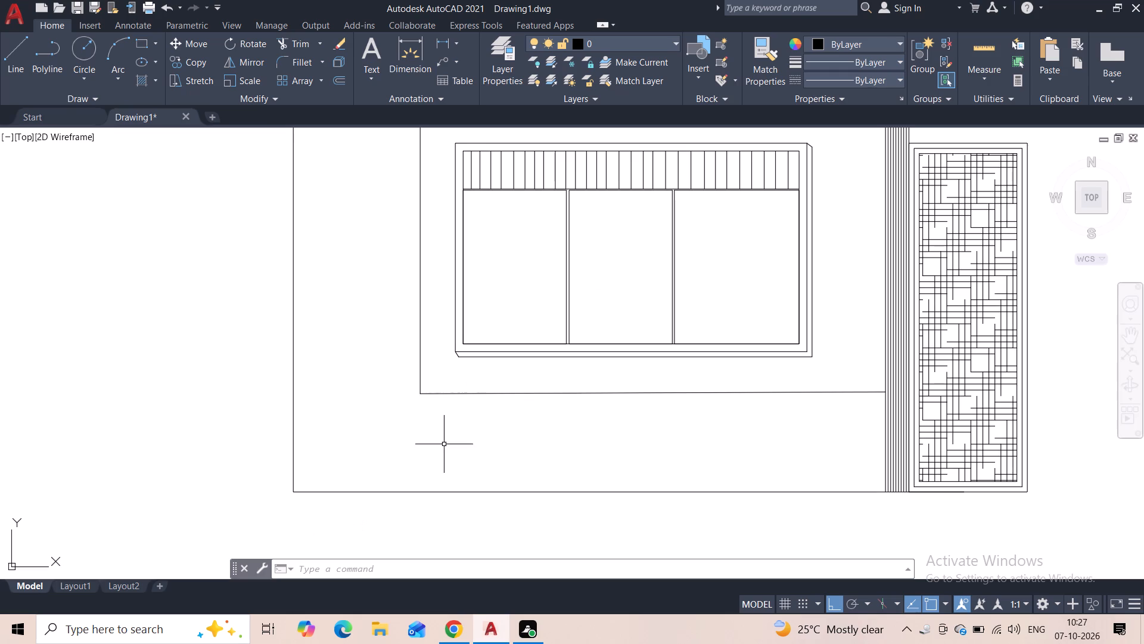
{"action": "left_click", "coordinate": [4, 64]}
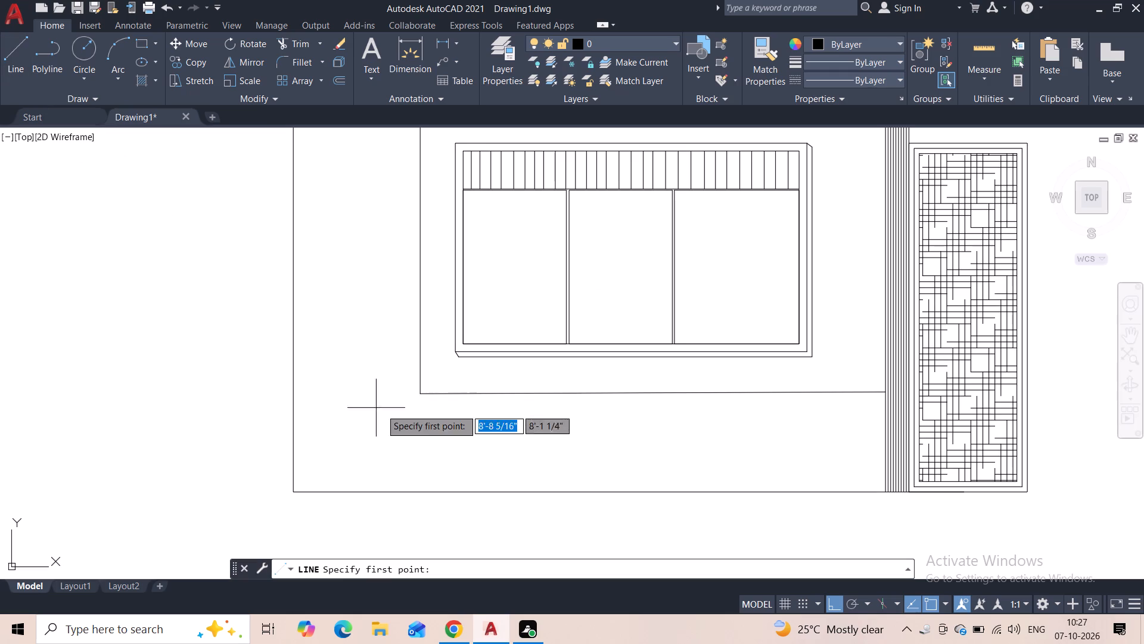
{"action": "left_click", "coordinate": [421, 395]}
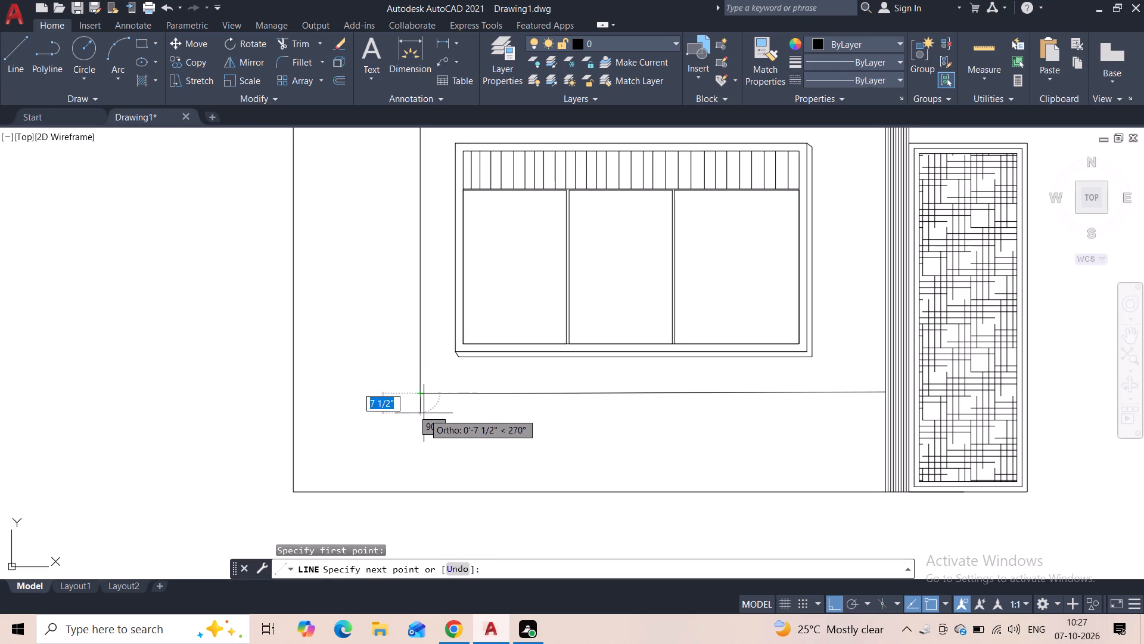
{"action": "left_click", "coordinate": [424, 413]}
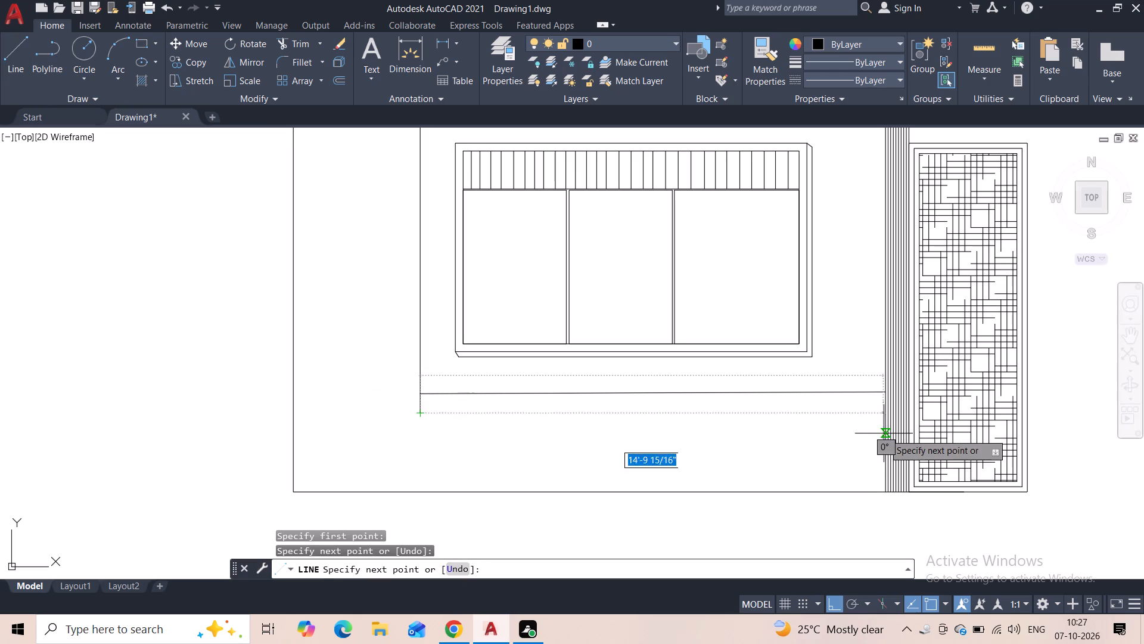
{"action": "scroll", "coordinate": [884, 416], "scroll_direction": "up", "scroll_amount": 4}
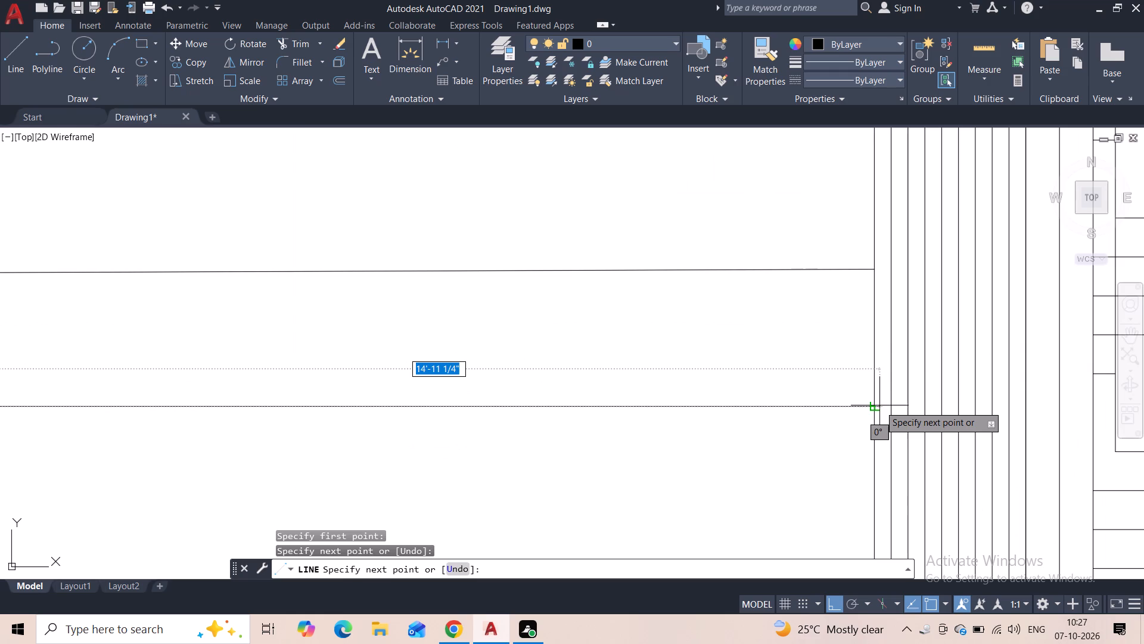
{"action": "left_click", "coordinate": [873, 407]}
{"action": "key", "text": "Escape"}
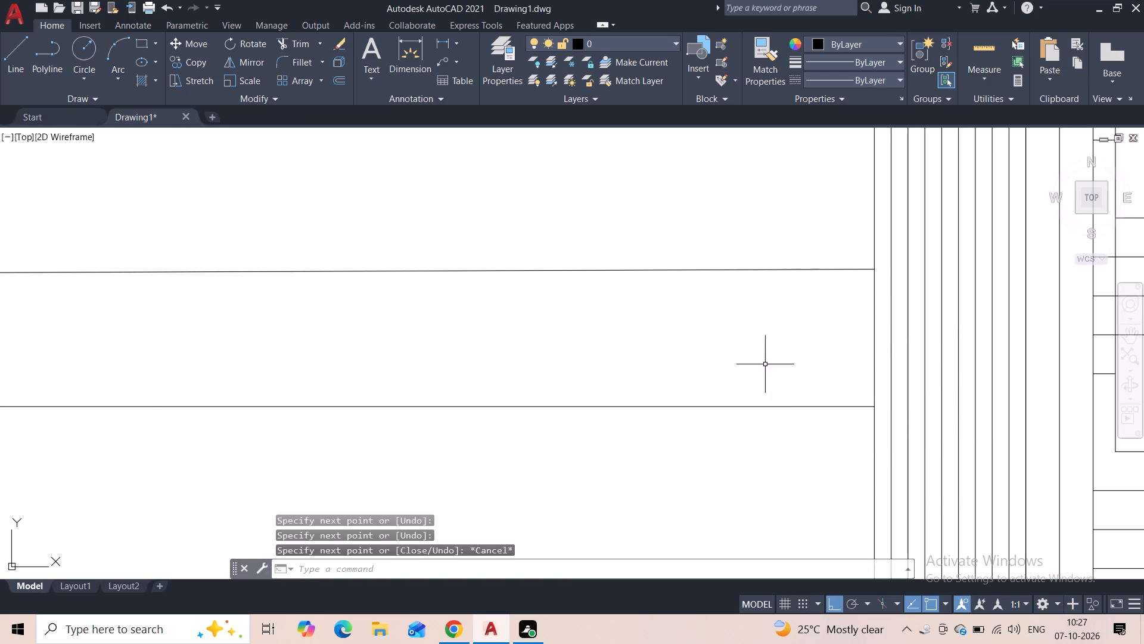
Erase the old slightly sloping line above the new horizontal line.
{"action": "left_click", "coordinate": [747, 248]}
{"action": "left_click", "coordinate": [708, 294]}
{"action": "key", "text": "Delete"}
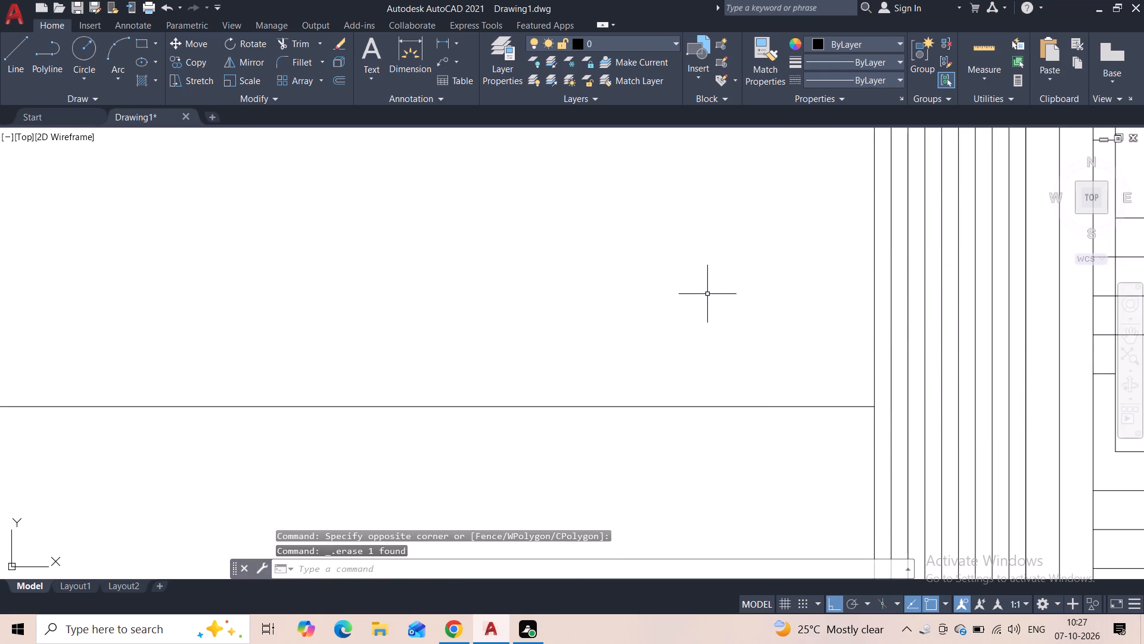
Draw a low box outward from the tall rectangle's outer edge, level with the surround's bottom line, about 11'-6" long and 2'-6 1/4" high.
{"action": "scroll", "coordinate": [707, 295], "scroll_direction": "down", "scroll_amount": 6}
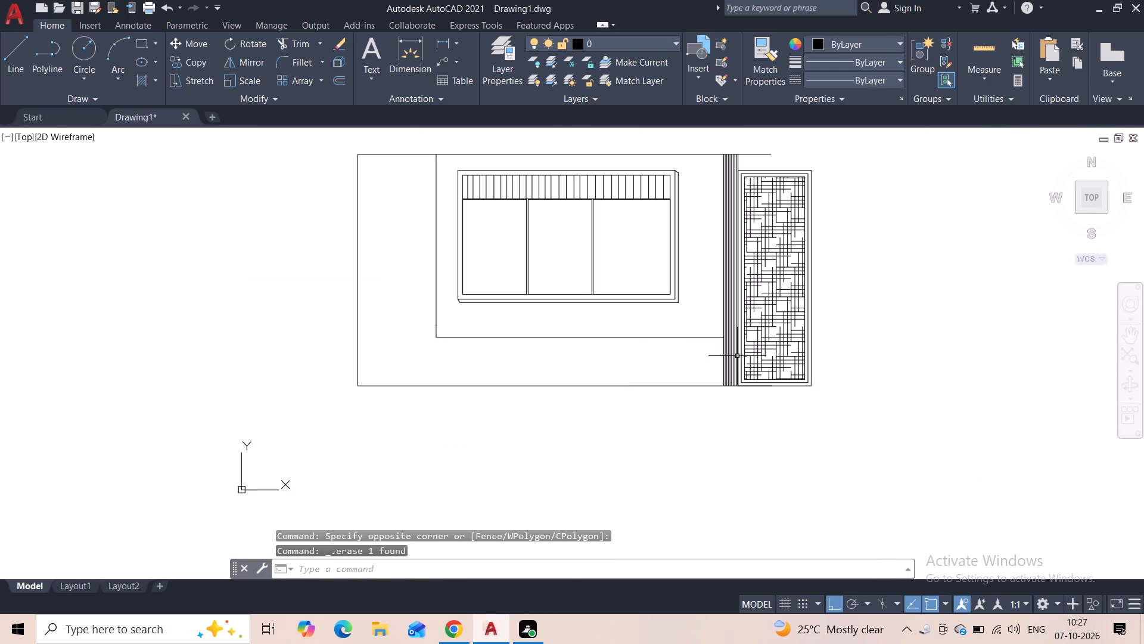
{"action": "middle_click_drag", "start_coordinate": [851, 333], "coordinate": [818, 343]}
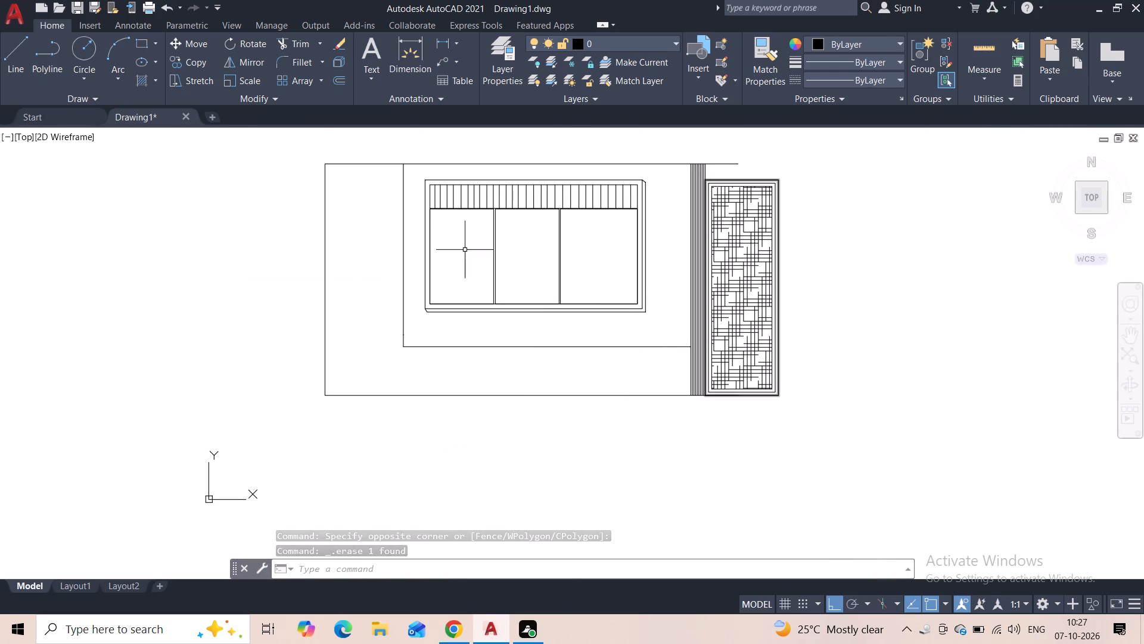
{"action": "key", "text": "space"}
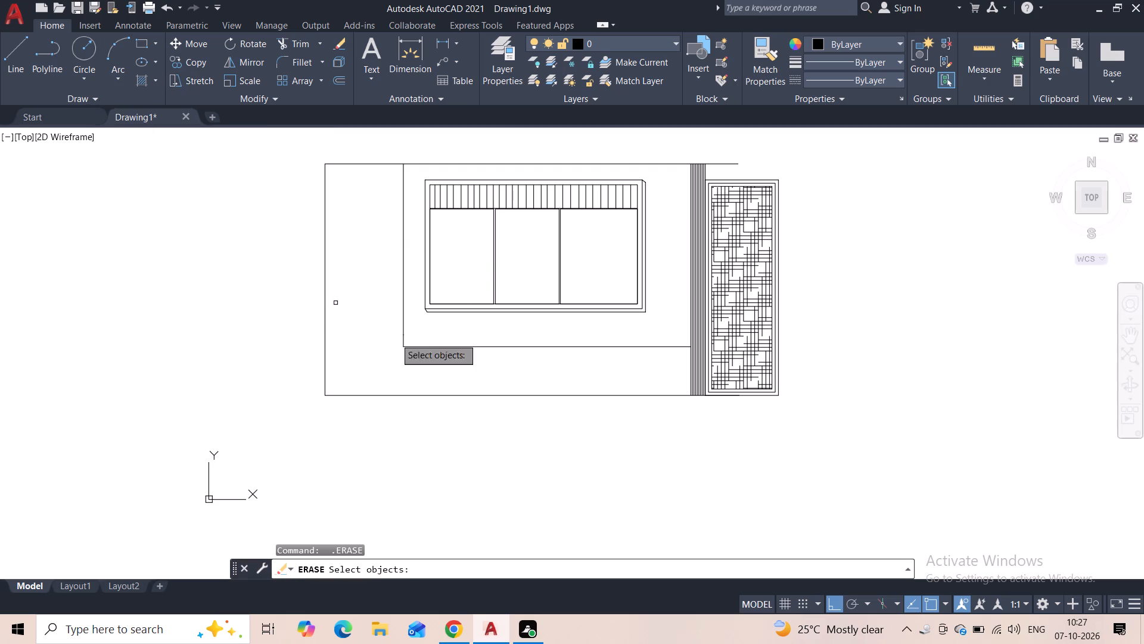
{"action": "key", "text": "Escape"}
{"action": "left_click", "coordinate": [8, 44]}
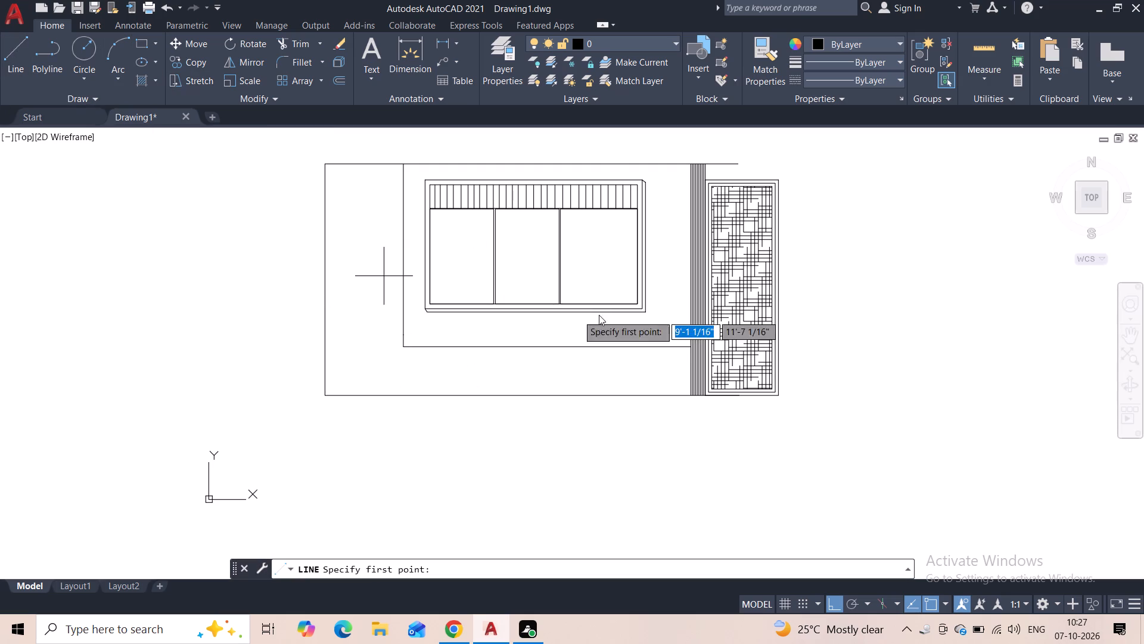
{"action": "scroll", "coordinate": [694, 348], "scroll_direction": "up", "scroll_amount": 3}
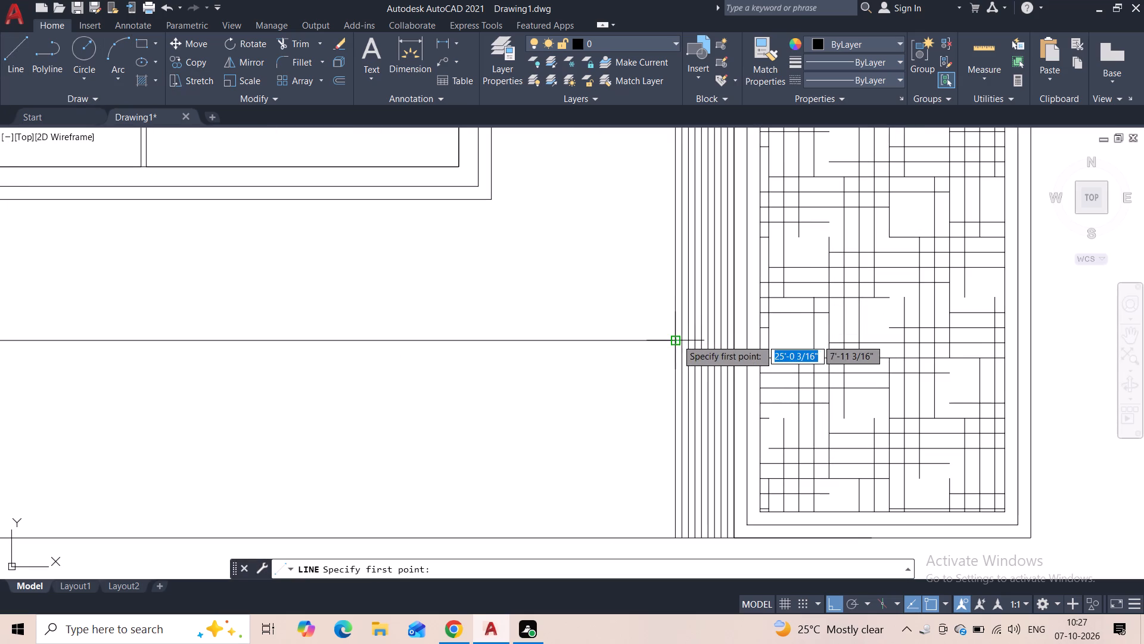
{"action": "left_click", "coordinate": [1028, 343]}
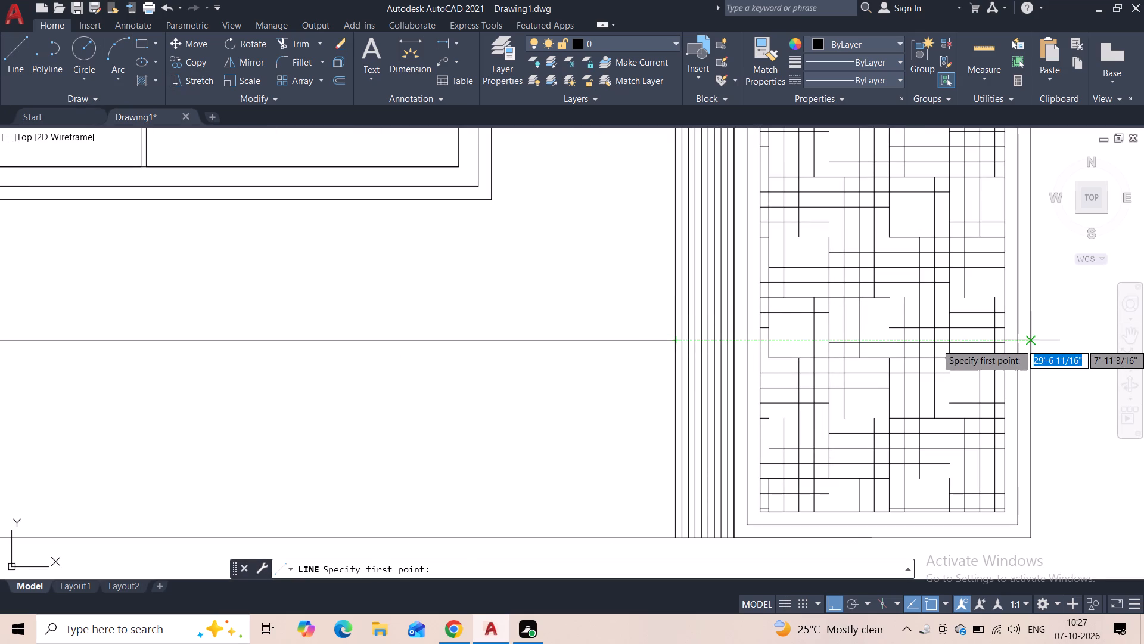
{"action": "middle_click_drag", "start_coordinate": [1054, 343], "coordinate": [536, 312]}
{"action": "scroll", "coordinate": [598, 315], "scroll_direction": "down", "scroll_amount": 3}
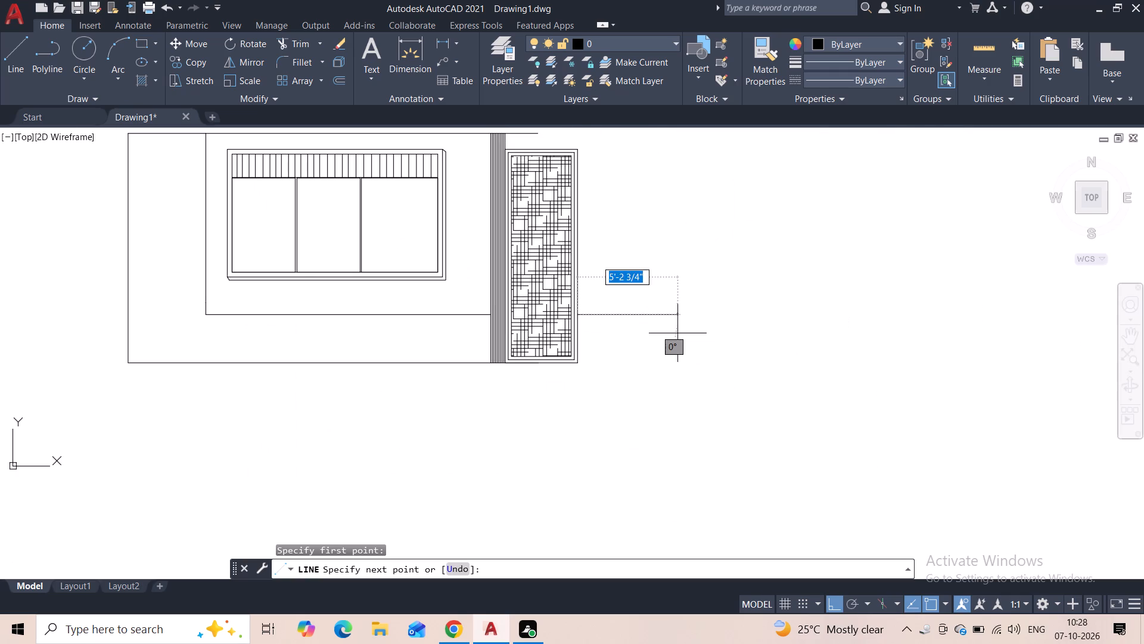
{"action": "left_click", "coordinate": [797, 336]}
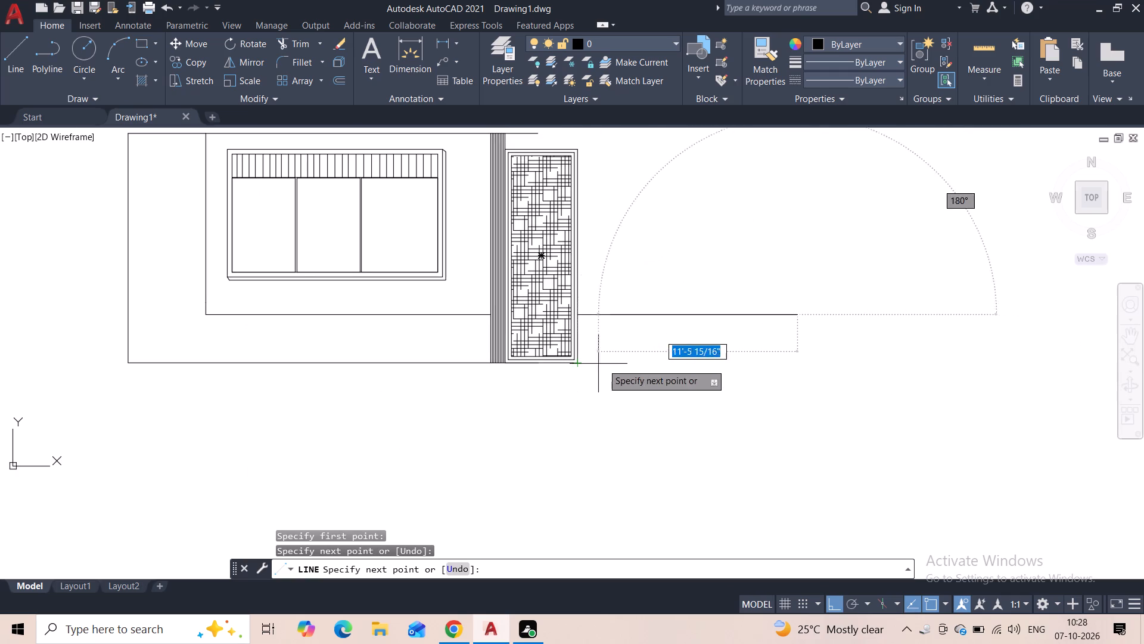
{"action": "left_click", "coordinate": [795, 364]}
{"action": "left_click", "coordinate": [573, 361]}
{"action": "key", "text": "Escape"}
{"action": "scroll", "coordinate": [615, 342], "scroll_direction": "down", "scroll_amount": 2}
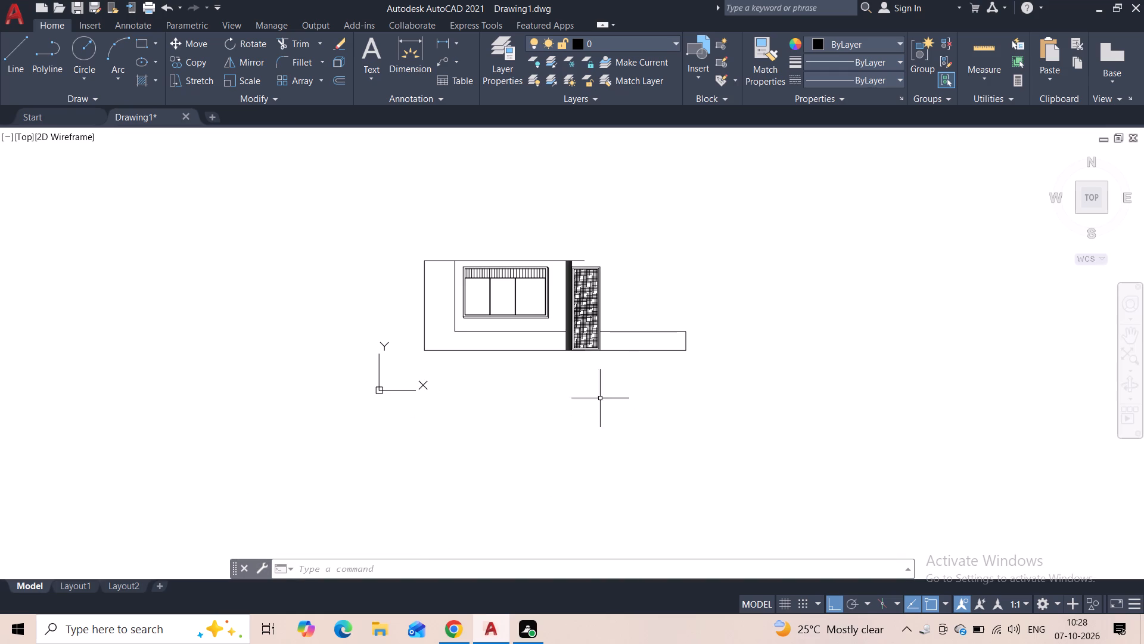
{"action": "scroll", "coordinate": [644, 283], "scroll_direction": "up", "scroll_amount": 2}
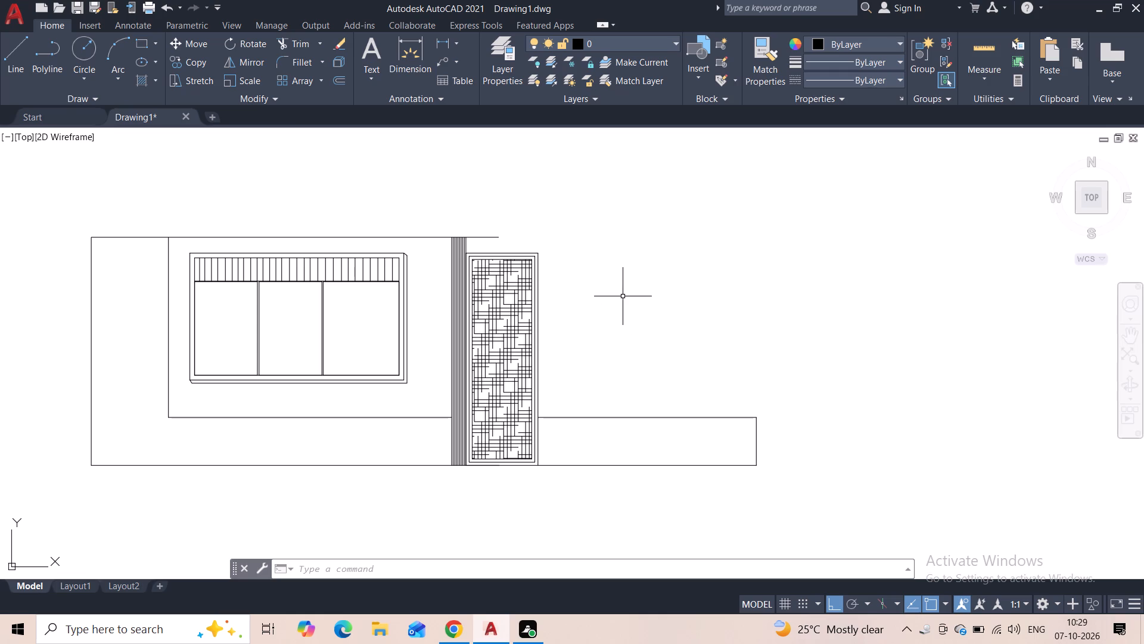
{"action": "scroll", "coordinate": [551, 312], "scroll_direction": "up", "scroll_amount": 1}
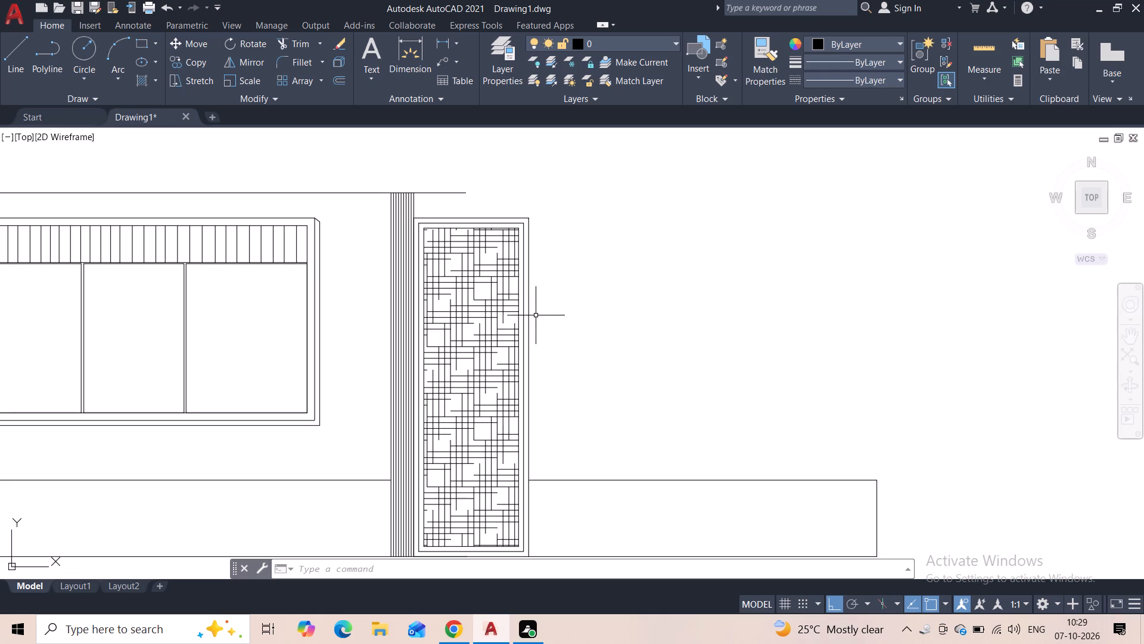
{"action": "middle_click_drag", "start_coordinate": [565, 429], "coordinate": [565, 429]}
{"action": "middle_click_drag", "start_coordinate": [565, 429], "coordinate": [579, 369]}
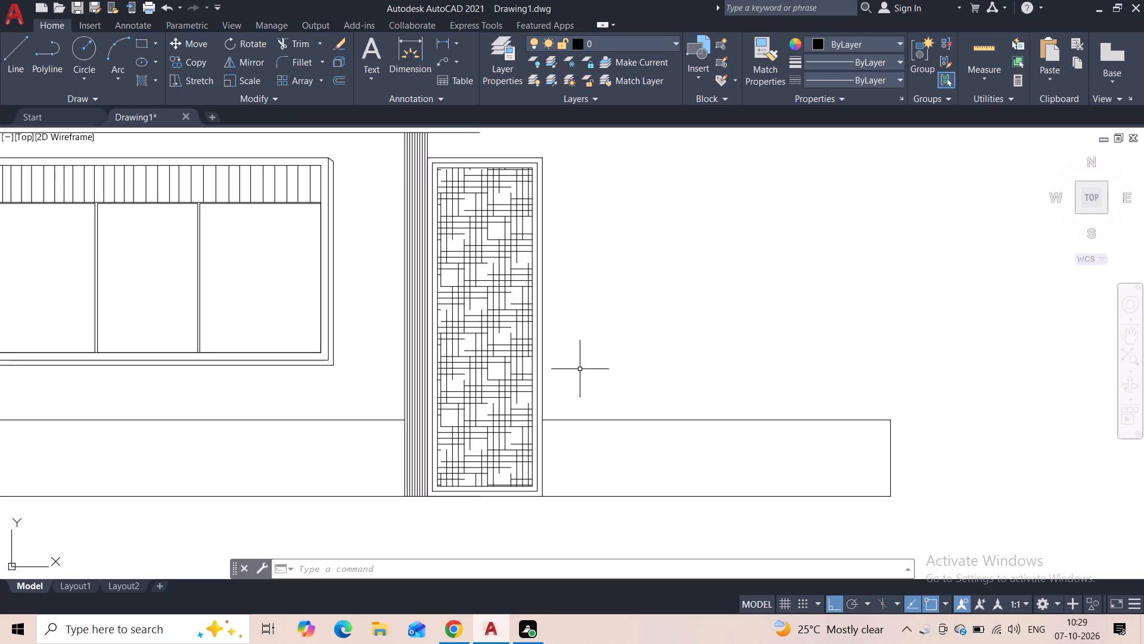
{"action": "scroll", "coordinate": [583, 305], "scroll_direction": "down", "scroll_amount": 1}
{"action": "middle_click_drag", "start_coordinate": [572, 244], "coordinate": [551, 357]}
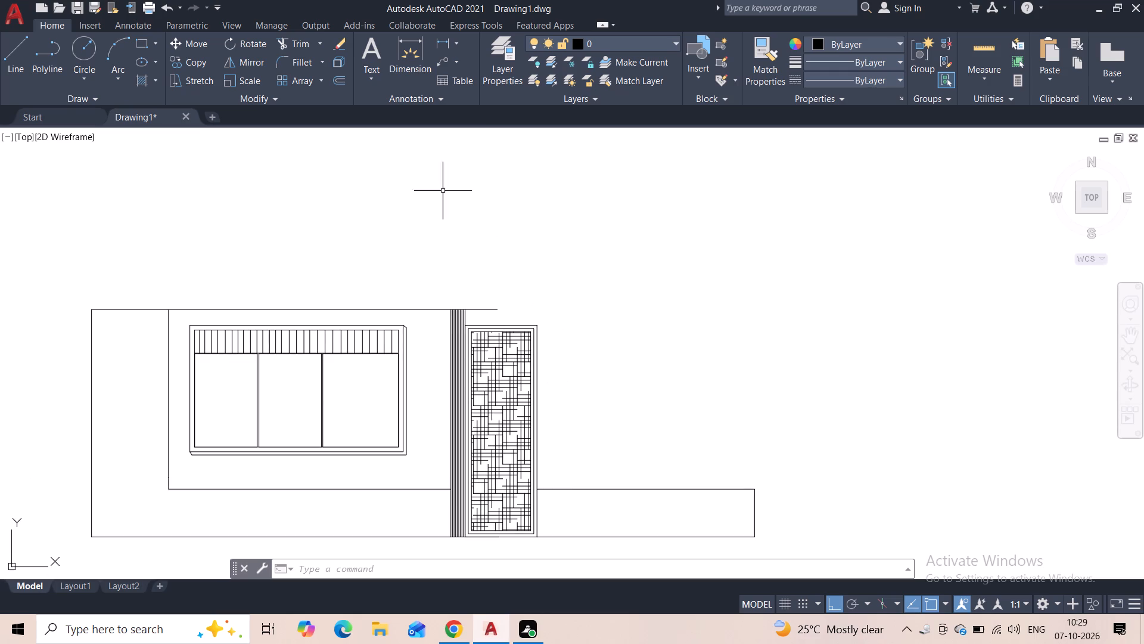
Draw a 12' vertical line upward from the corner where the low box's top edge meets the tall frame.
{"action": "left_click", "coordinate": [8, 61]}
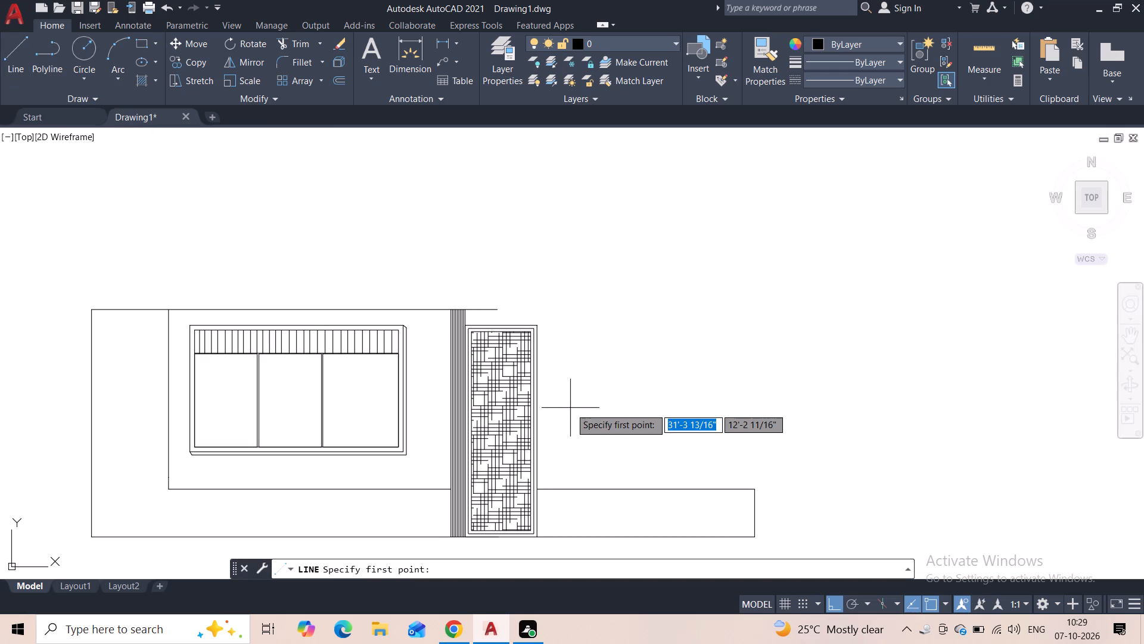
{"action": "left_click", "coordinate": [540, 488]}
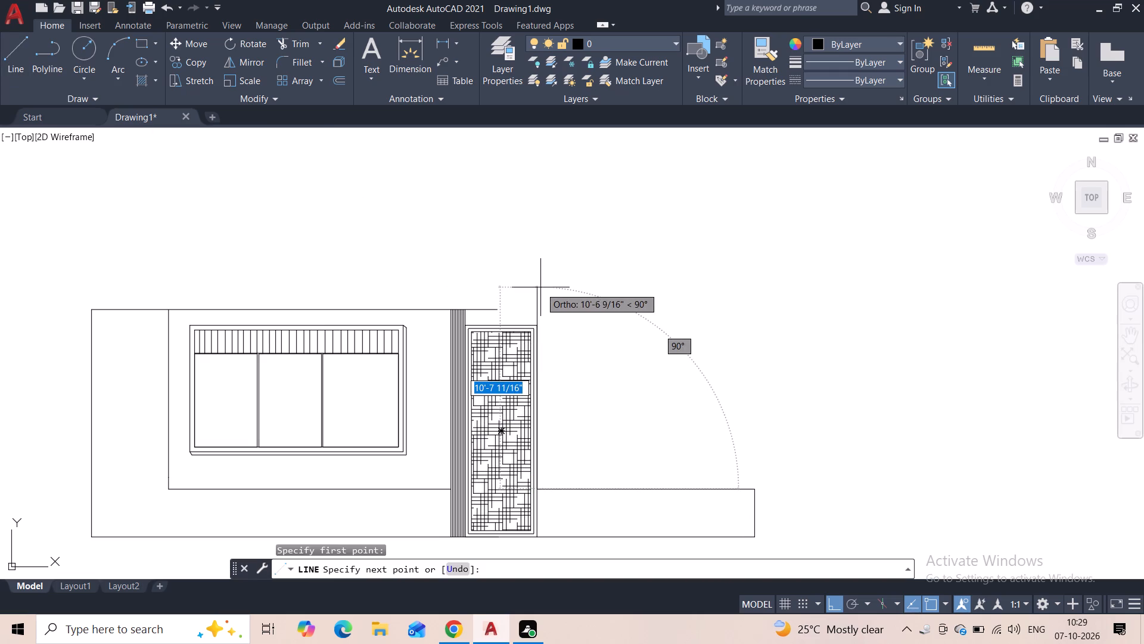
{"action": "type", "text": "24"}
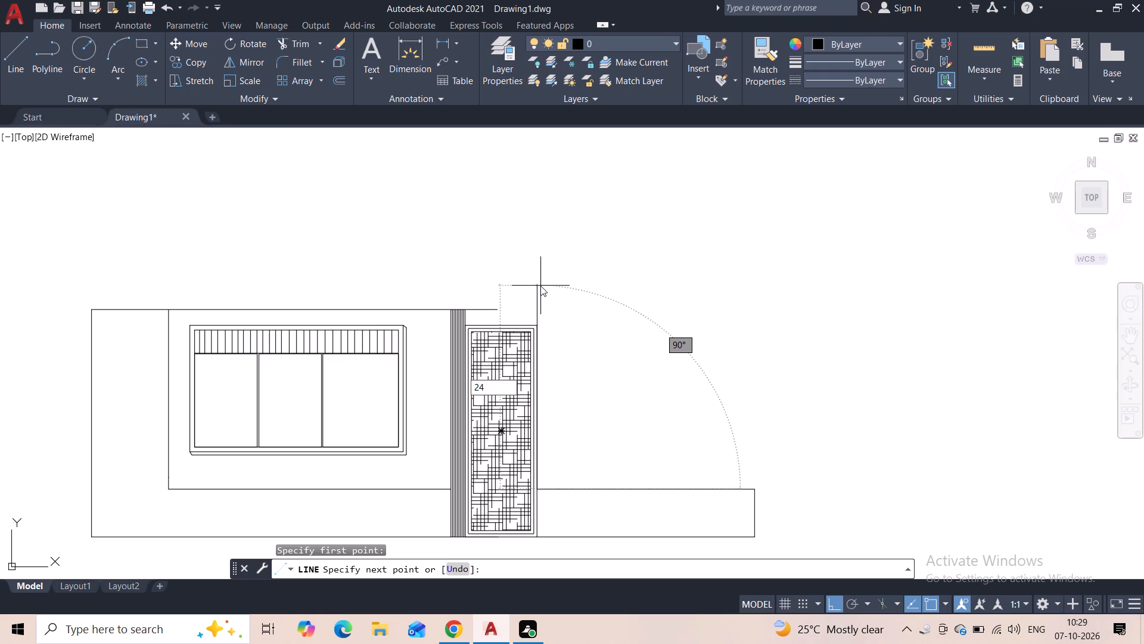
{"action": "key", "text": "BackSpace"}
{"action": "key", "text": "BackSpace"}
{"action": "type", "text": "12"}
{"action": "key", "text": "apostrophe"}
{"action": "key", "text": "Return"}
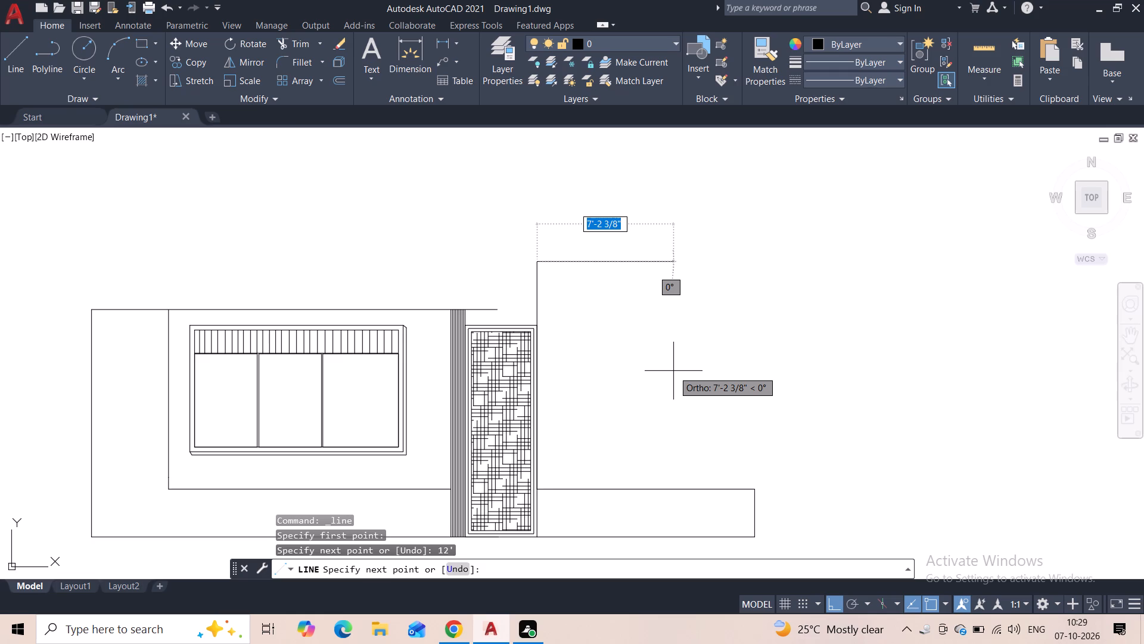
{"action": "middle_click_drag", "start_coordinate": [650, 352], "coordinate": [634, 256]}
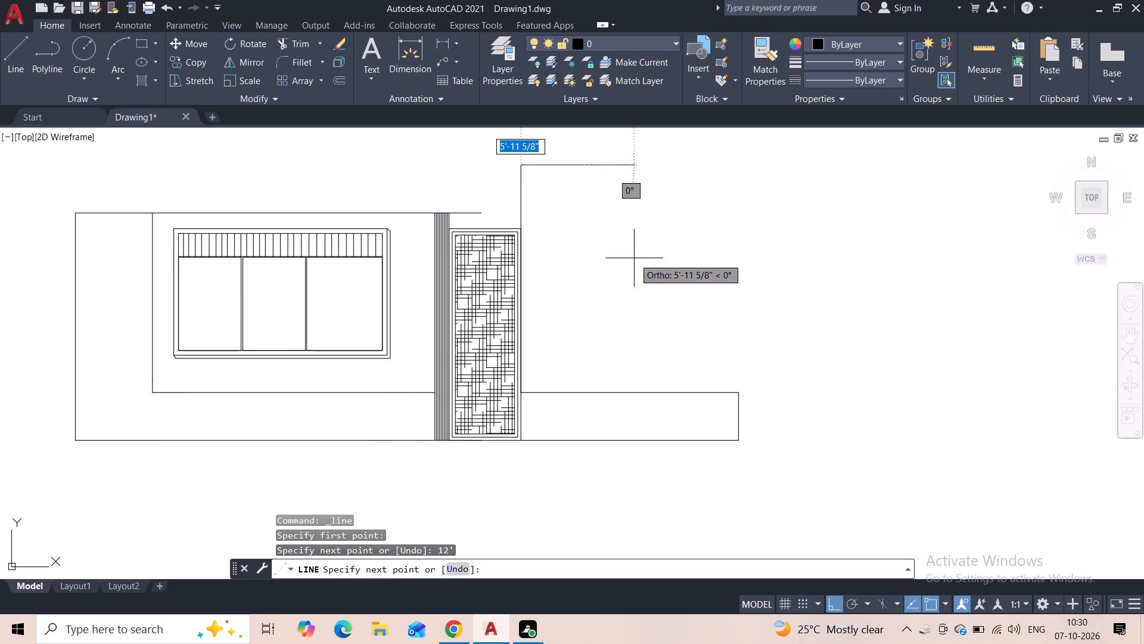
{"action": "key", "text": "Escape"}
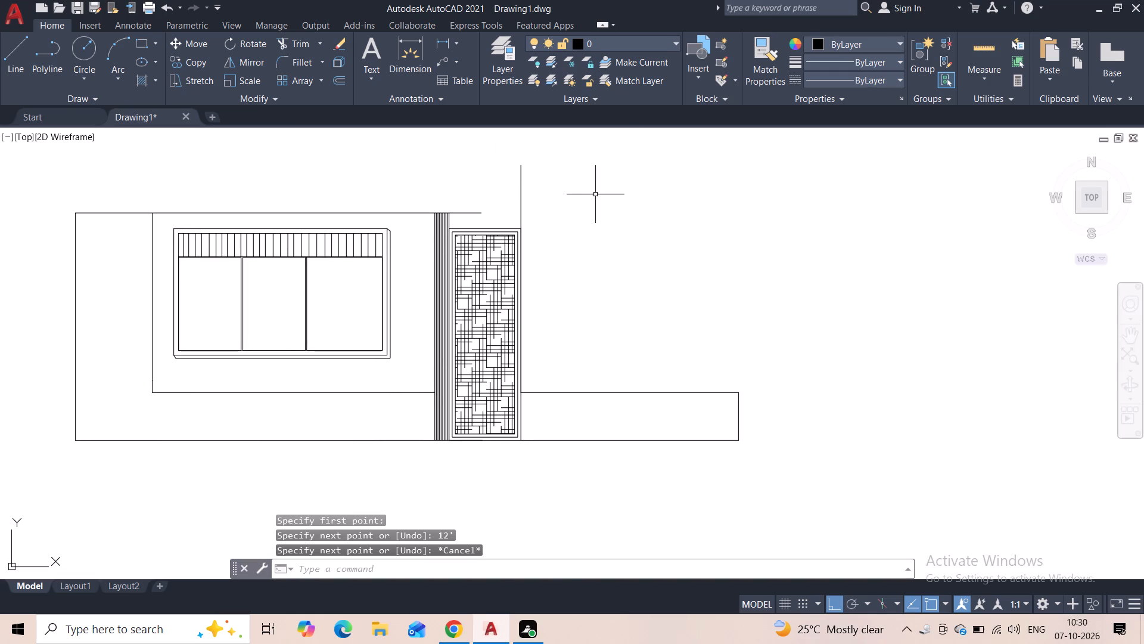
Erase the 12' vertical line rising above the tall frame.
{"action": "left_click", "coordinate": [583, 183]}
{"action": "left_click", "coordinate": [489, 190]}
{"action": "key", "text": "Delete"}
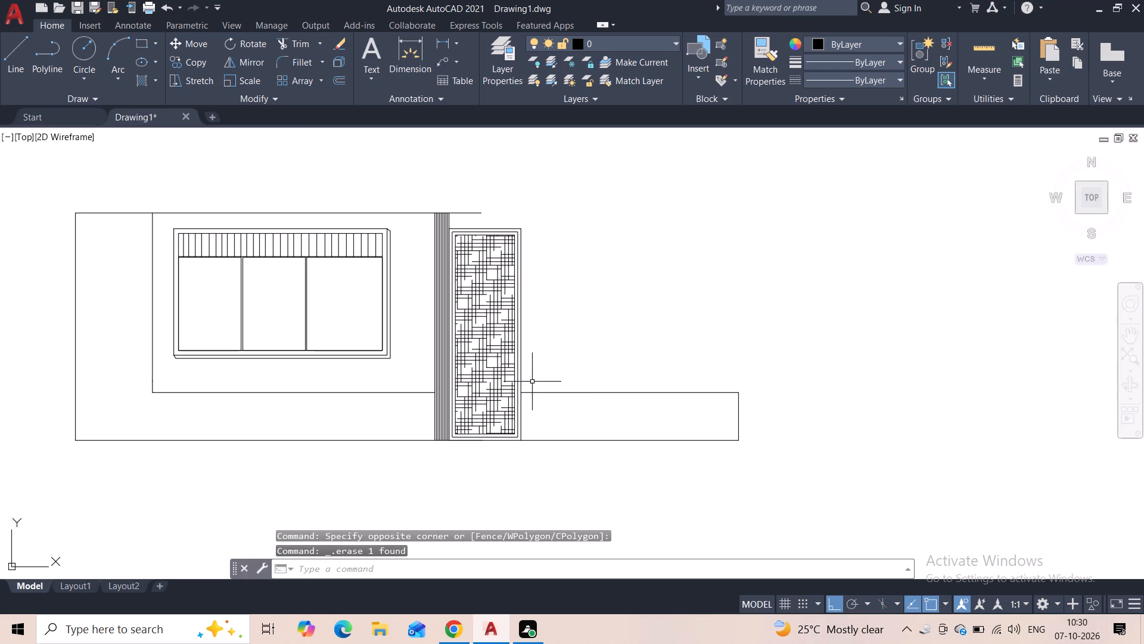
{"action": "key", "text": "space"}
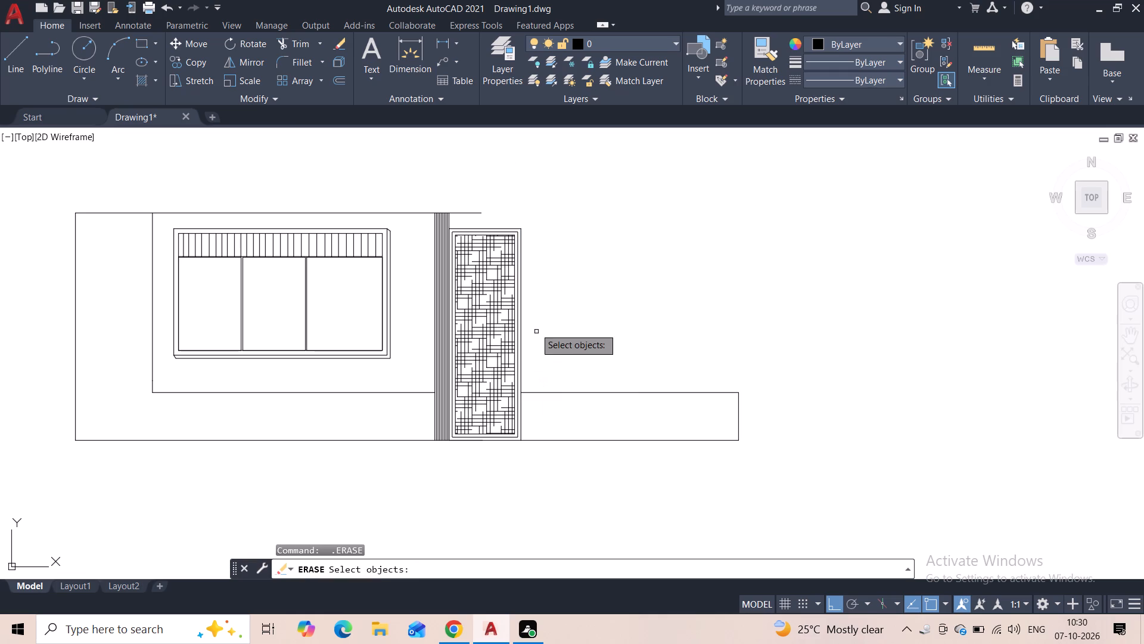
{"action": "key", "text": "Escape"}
Draw a vertical line from the low box's upper inner corner up to the wall's top-line level, about 9'-5 3/4" long.
{"action": "left_click", "coordinate": [0, 64]}
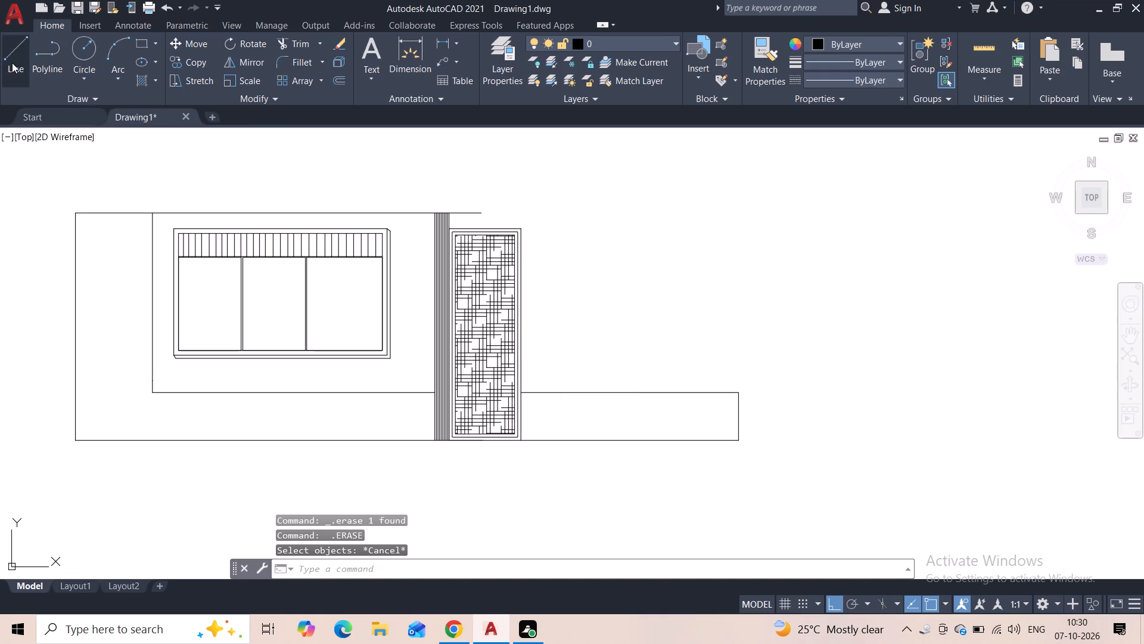
{"action": "left_click", "coordinate": [12, 63]}
{"action": "left_click", "coordinate": [520, 393]}
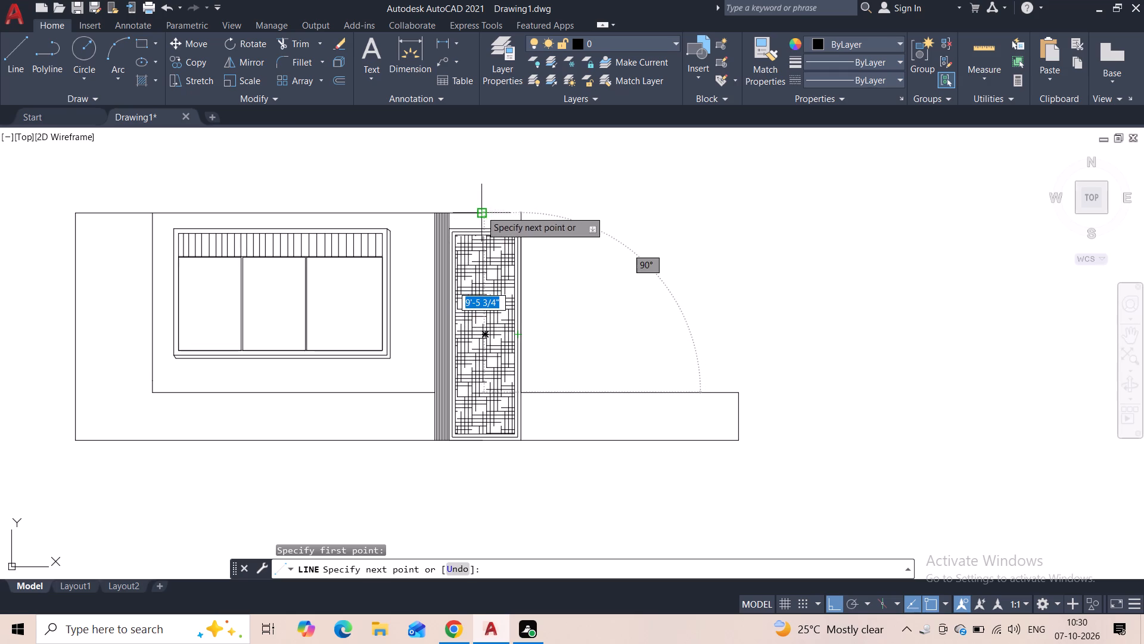
{"action": "left_click", "coordinate": [520, 214]}
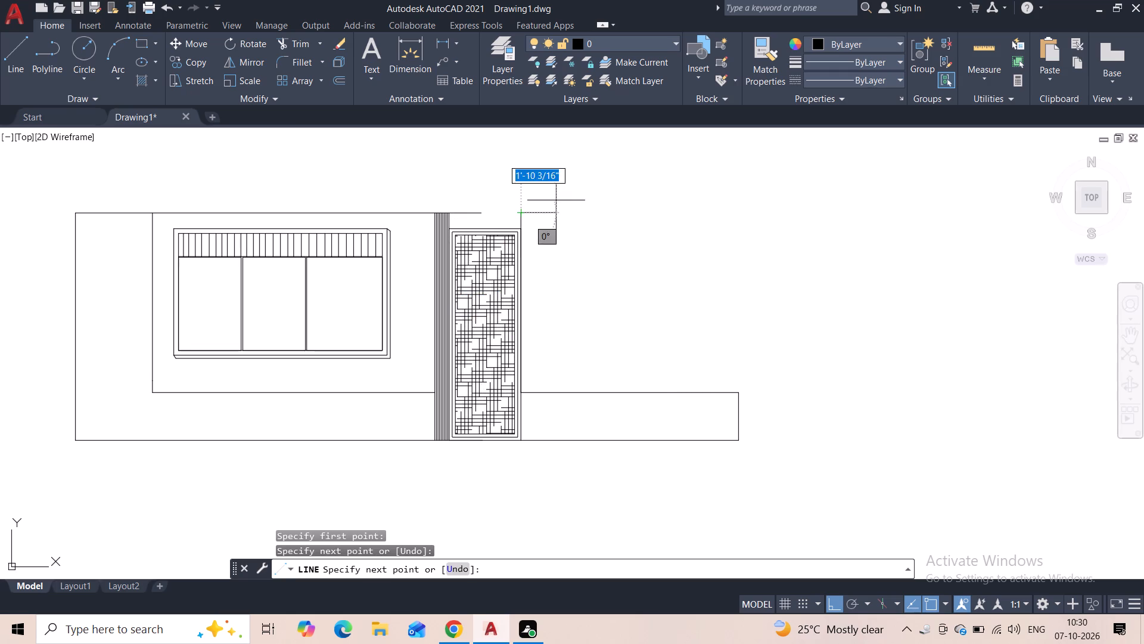
{"action": "key", "text": "Escape"}
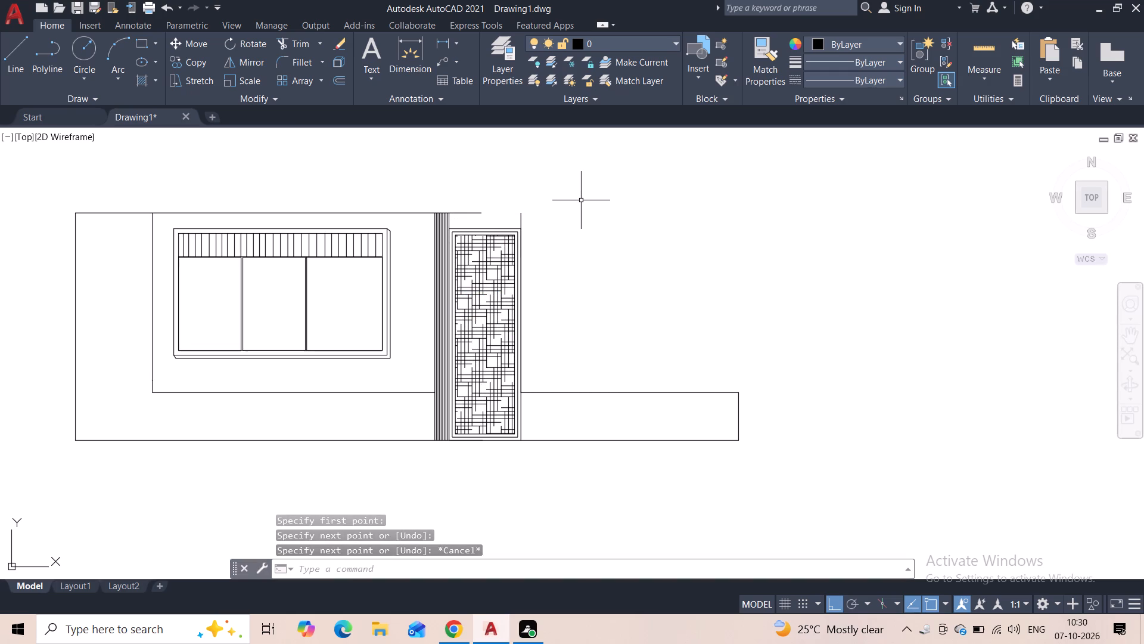
Draw a 12' vertical line upward from the top end of the vertical line beside the tall frame.
{"action": "key", "text": "space"}
{"action": "left_click", "coordinate": [525, 214]}
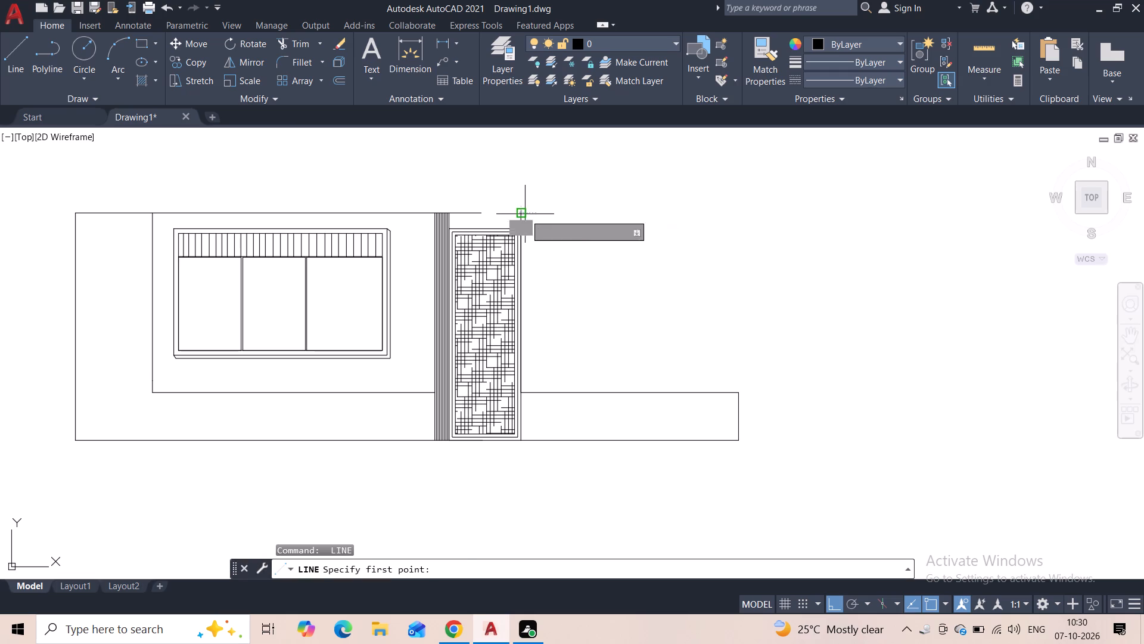
{"action": "type", "text": "12'"}
{"action": "key", "text": "Return"}
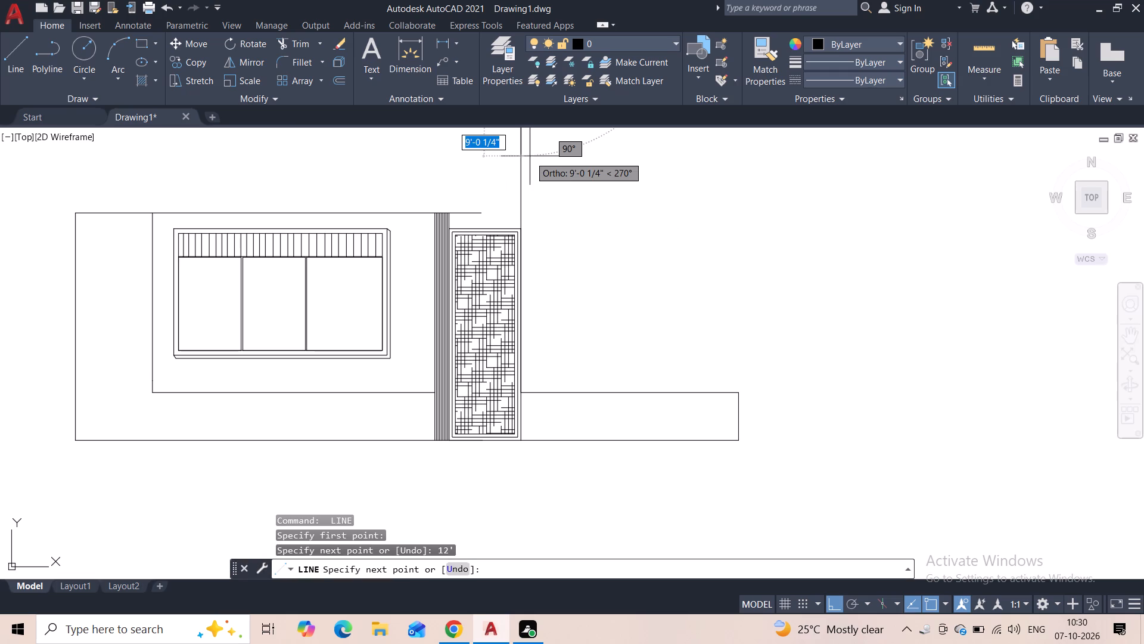
{"action": "key", "text": "Escape"}
Outline the upper storey with a 12' line up from the wall's upper-left corner and a horizontal line across to the opposite vertical's top.
{"action": "scroll", "coordinate": [530, 167], "scroll_direction": "down", "scroll_amount": 2}
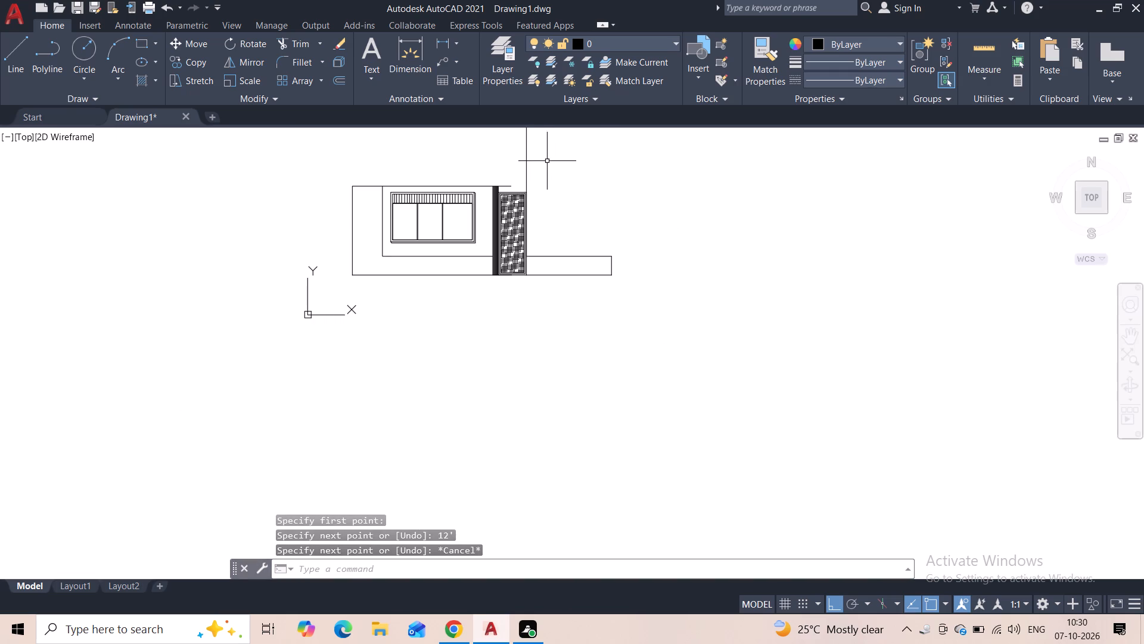
{"action": "middle_click_drag", "start_coordinate": [548, 163], "coordinate": [546, 384]}
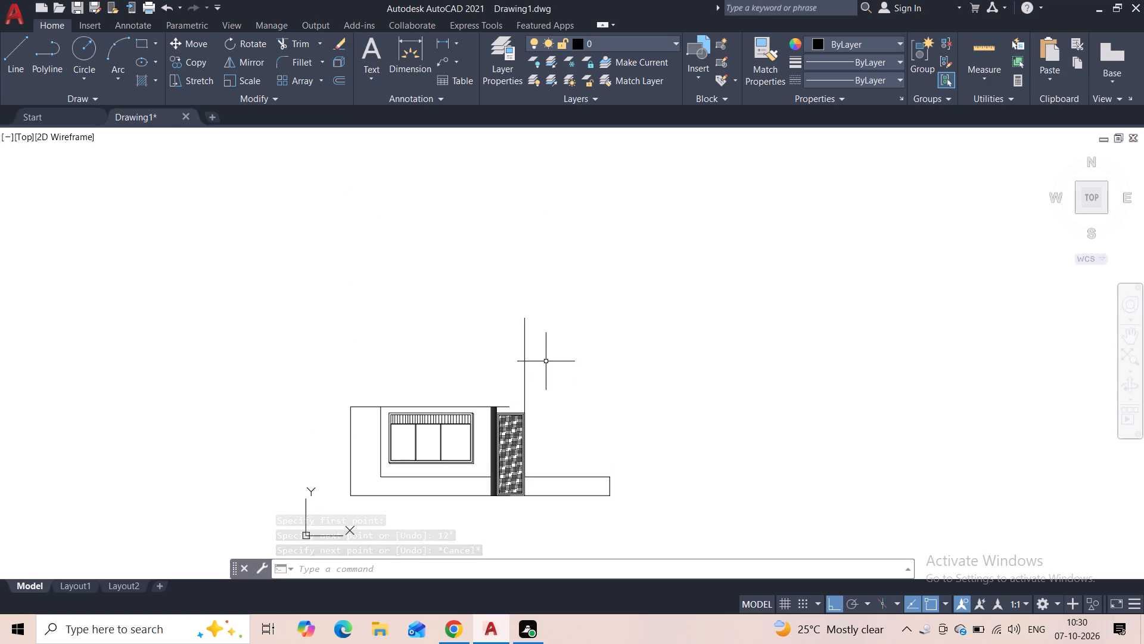
{"action": "key", "text": "space"}
{"action": "left_click", "coordinate": [349, 406]}
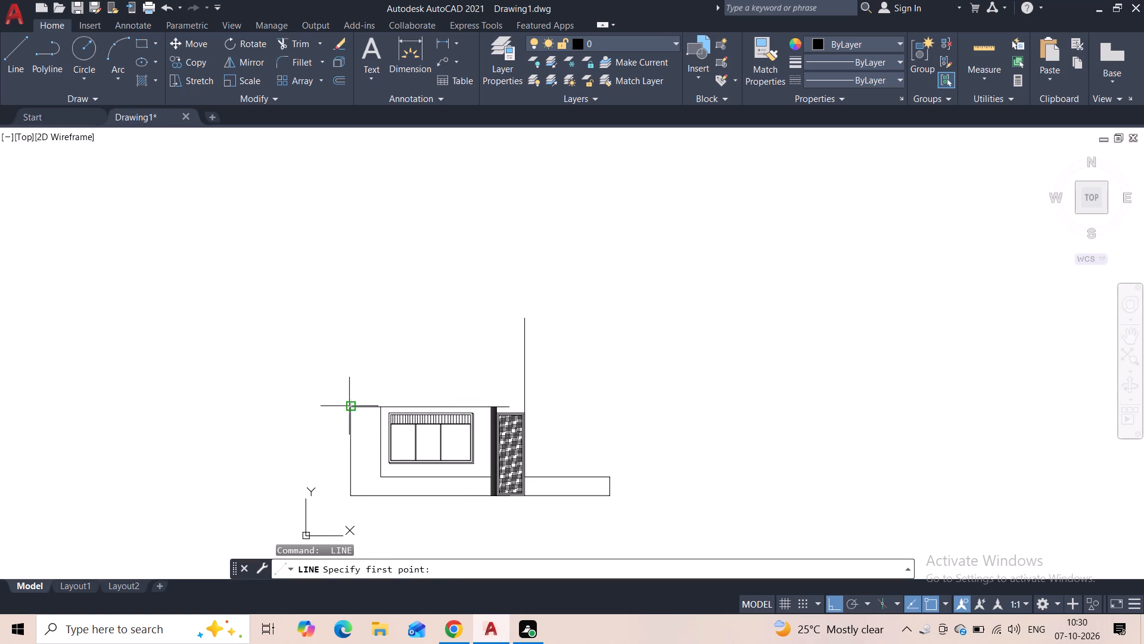
{"action": "type", "text": "12'"}
{"action": "key", "text": "Return"}
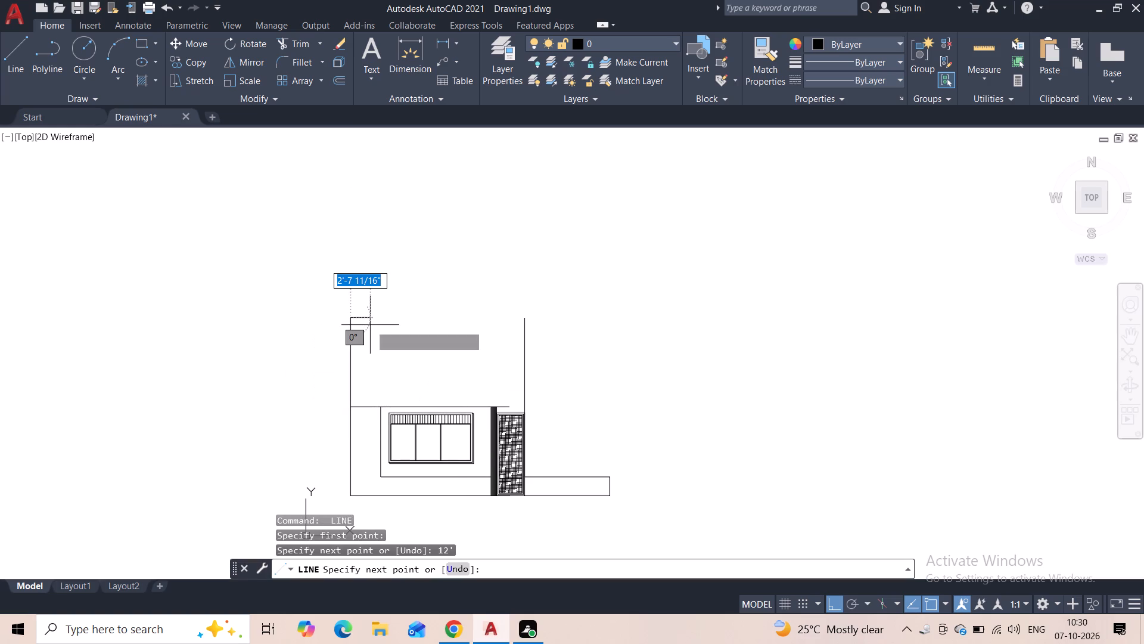
{"action": "left_click", "coordinate": [525, 321]}
{"action": "key", "text": "Escape"}
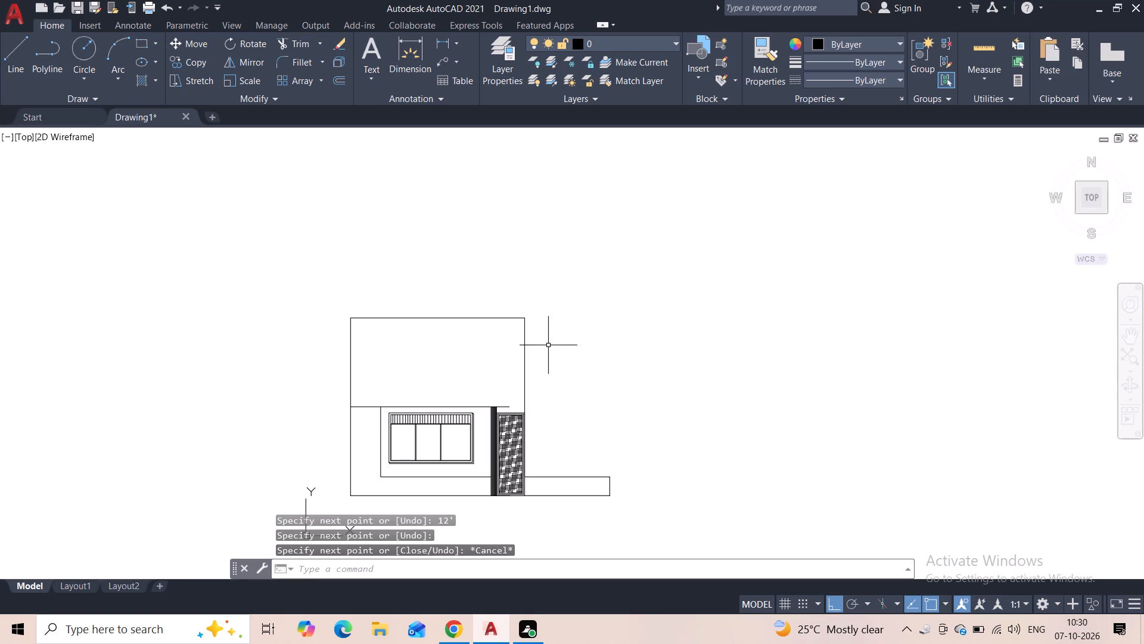
Draw a horizontal line continuing the ground-floor wall's top line from its free end to the vertical line above the tall frame.
{"action": "middle_click_drag", "start_coordinate": [557, 410], "coordinate": [568, 342]}
{"action": "scroll", "coordinate": [492, 343], "scroll_direction": "up", "scroll_amount": 5}
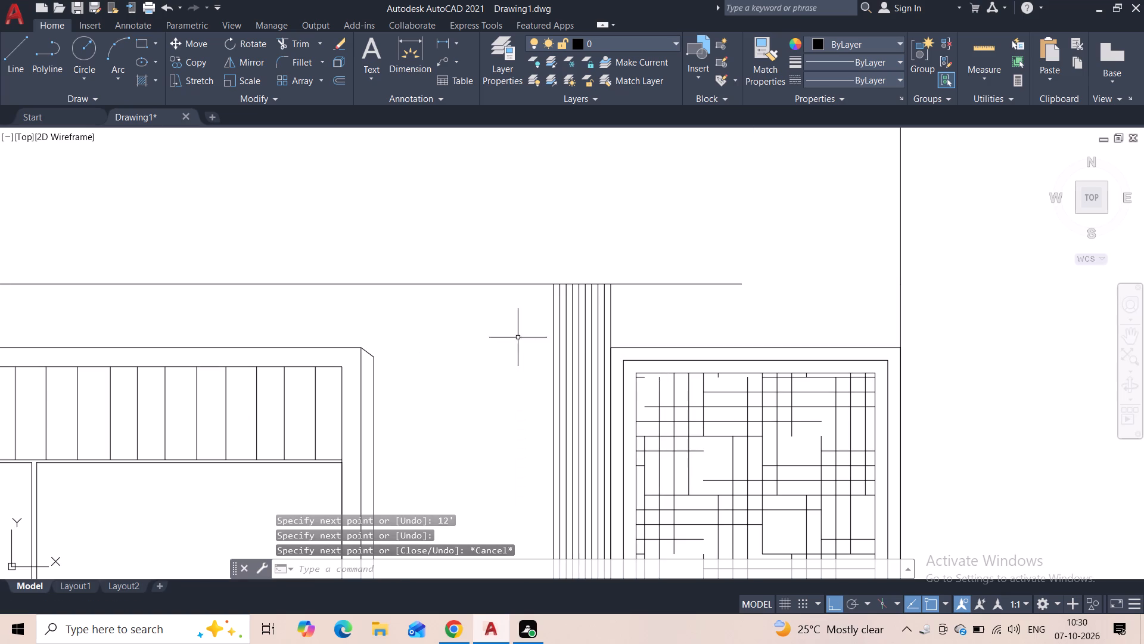
{"action": "key", "text": "space"}
{"action": "left_click", "coordinate": [742, 286]}
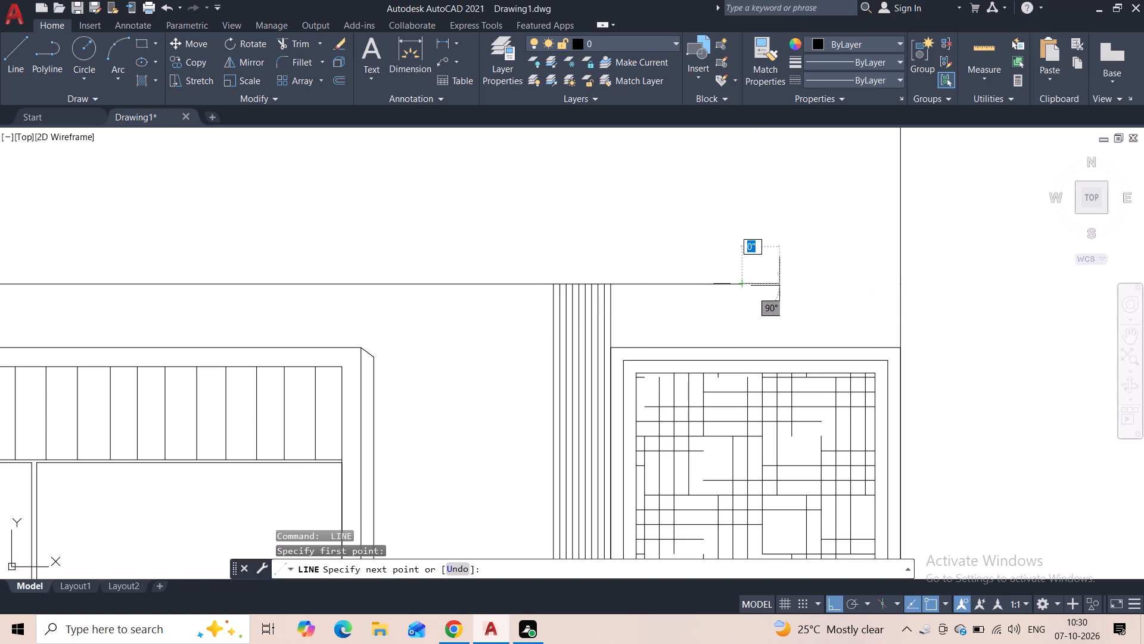
{"action": "left_click", "coordinate": [903, 287]}
{"action": "key", "text": "Escape"}
Copy the complete framed three-panel window about 11'-11 1/2" straight up into the upper storey.
{"action": "scroll", "coordinate": [935, 259], "scroll_direction": "down", "scroll_amount": 3}
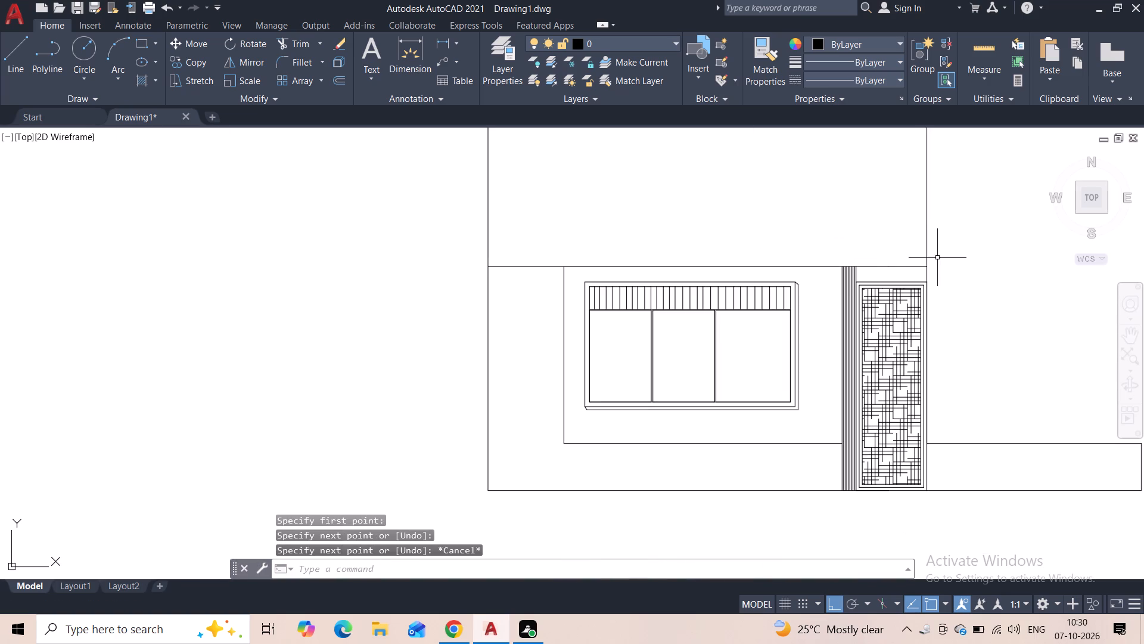
{"action": "scroll", "coordinate": [943, 254], "scroll_direction": "down", "scroll_amount": 2}
{"action": "middle_click_drag", "start_coordinate": [946, 254], "coordinate": [780, 273]}
{"action": "scroll", "coordinate": [794, 263], "scroll_direction": "up", "scroll_amount": 2}
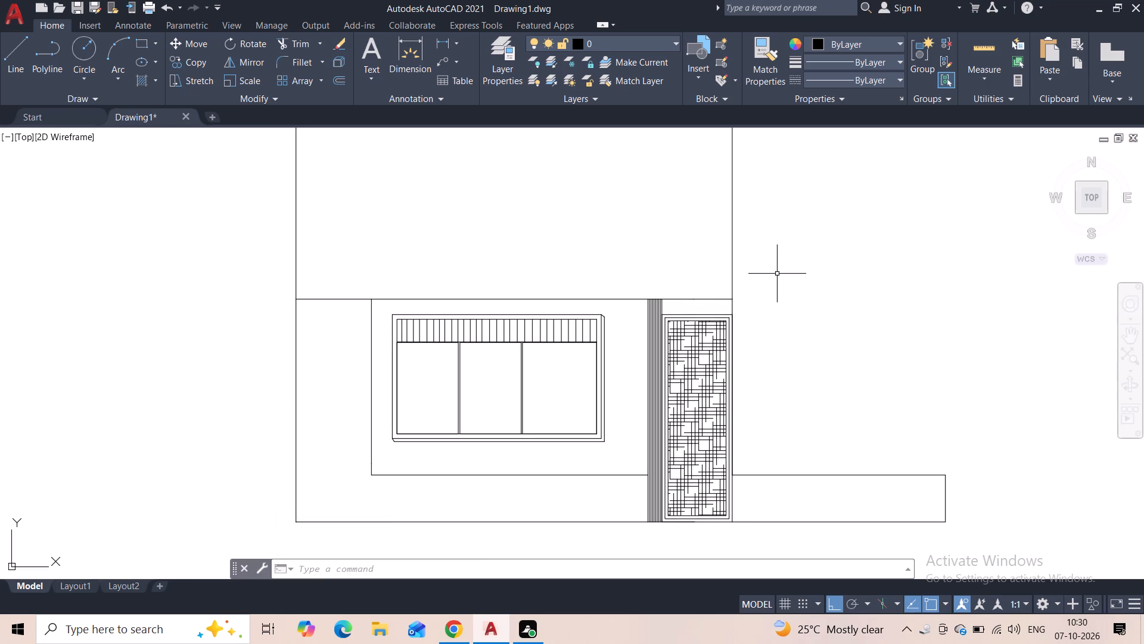
{"action": "scroll", "coordinate": [725, 289], "scroll_direction": "down", "scroll_amount": 1}
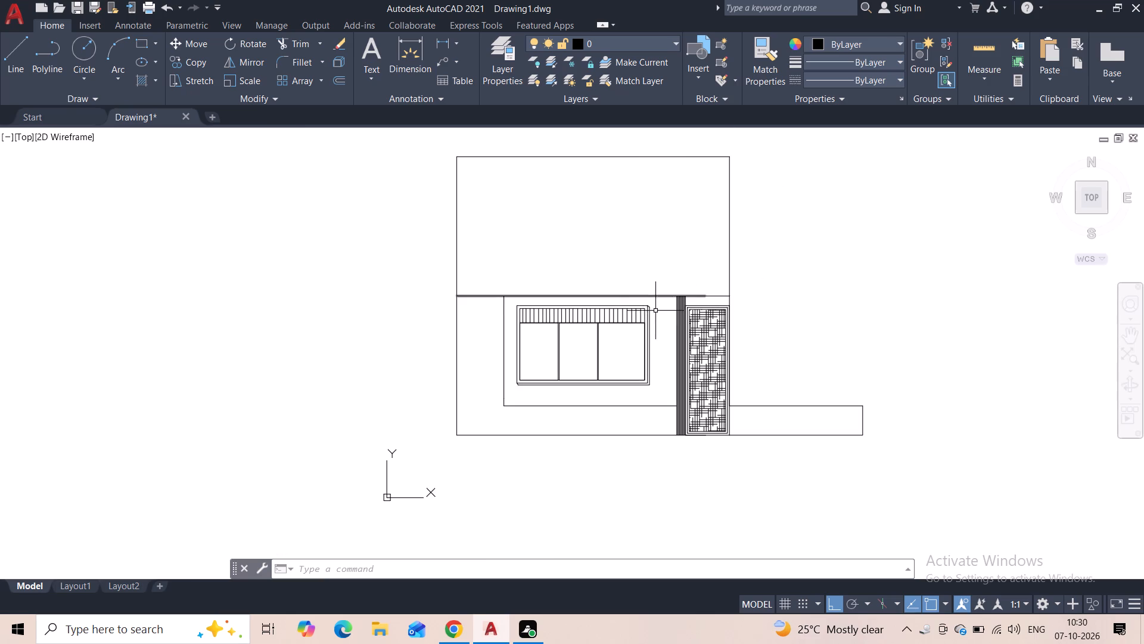
{"action": "left_click", "coordinate": [657, 307]}
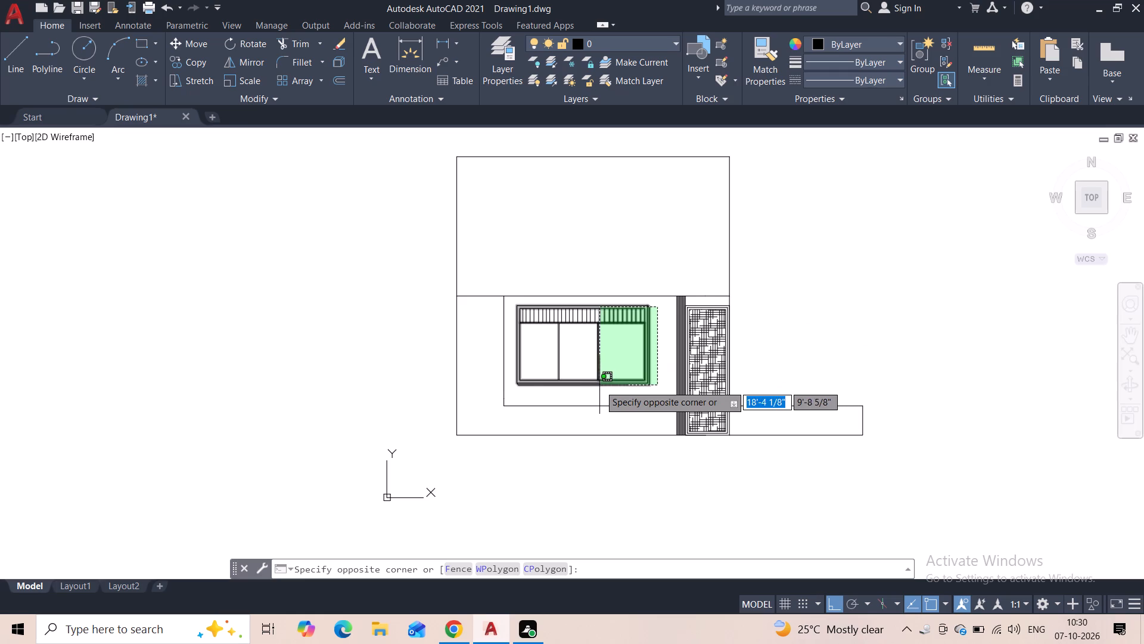
{"action": "left_click", "coordinate": [509, 393]}
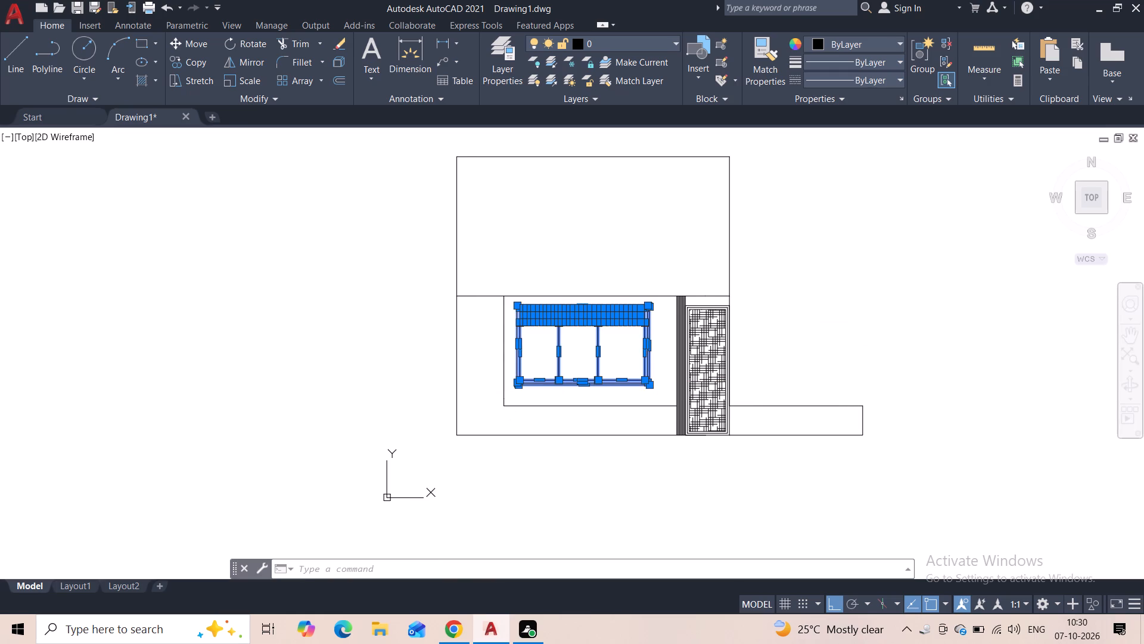
{"action": "scroll", "coordinate": [543, 329], "scroll_direction": "up", "scroll_amount": 4}
{"action": "scroll", "coordinate": [564, 301], "scroll_direction": "down", "scroll_amount": 4}
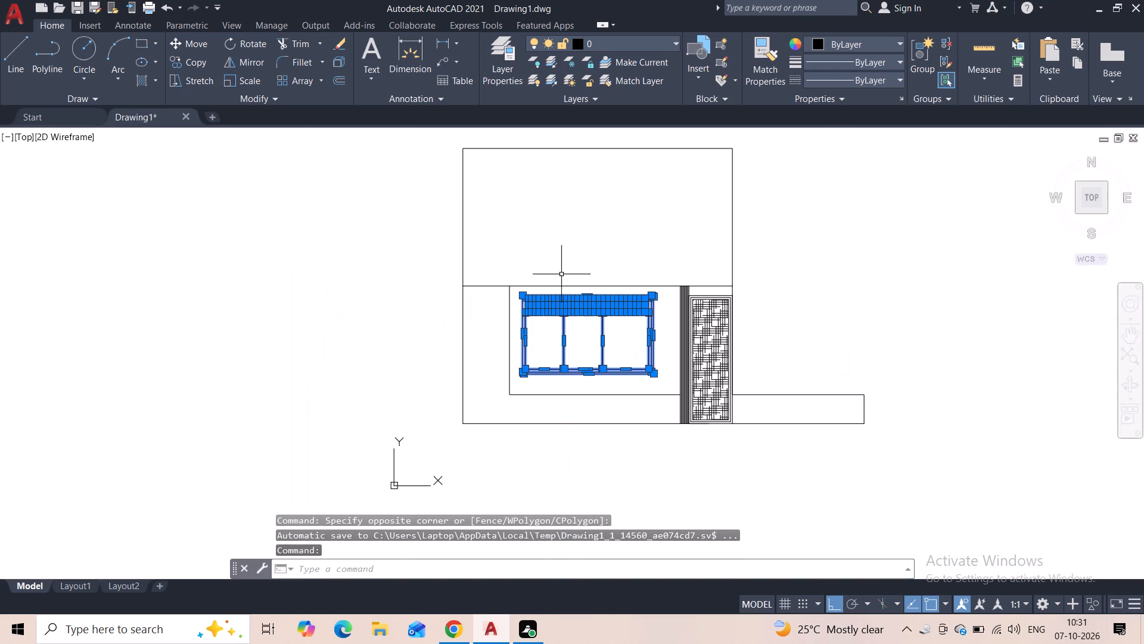
{"action": "left_click", "coordinate": [204, 61]}
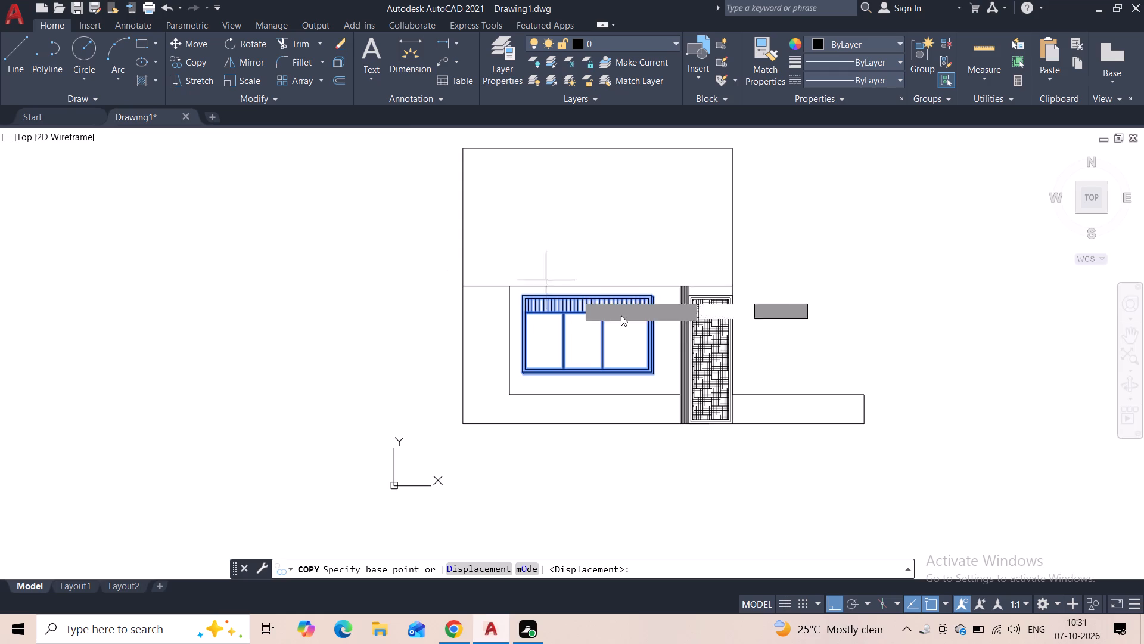
{"action": "scroll", "coordinate": [621, 315], "scroll_direction": "up", "scroll_amount": 1}
{"action": "scroll", "coordinate": [574, 295], "scroll_direction": "up", "scroll_amount": 2}
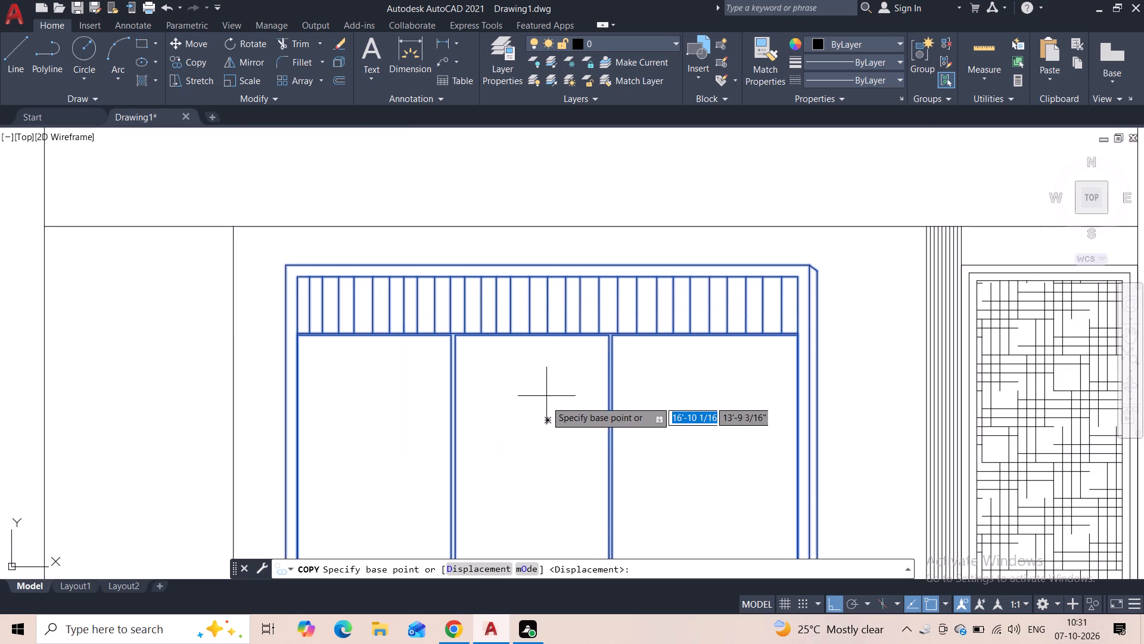
{"action": "left_click", "coordinate": [545, 420]}
{"action": "scroll", "coordinate": [551, 305], "scroll_direction": "down", "scroll_amount": 5}
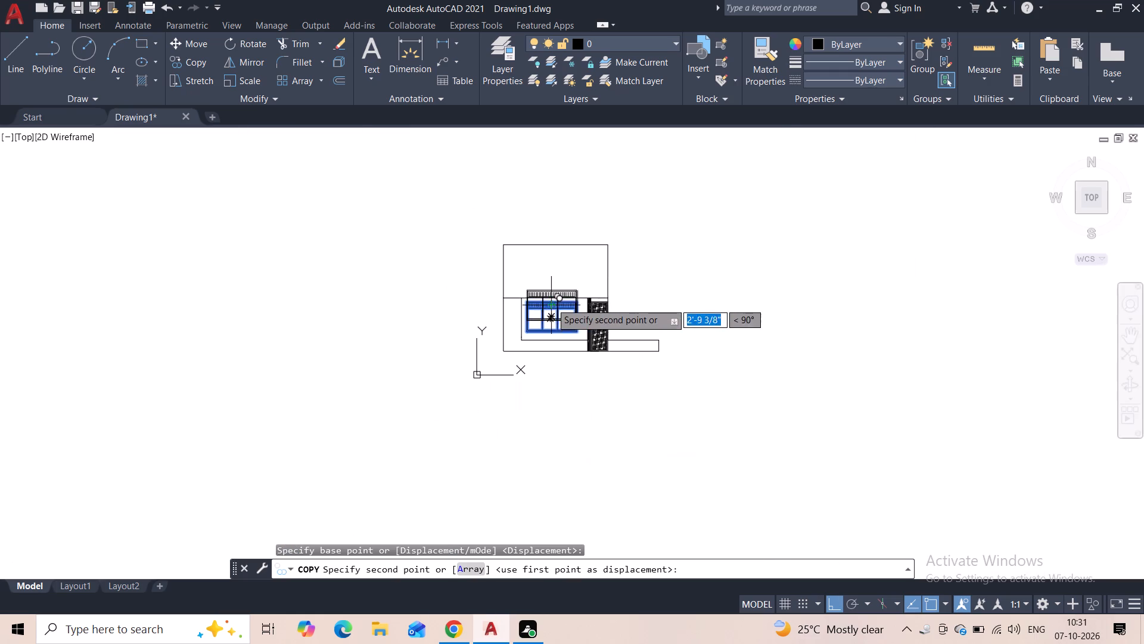
{"action": "scroll", "coordinate": [551, 273], "scroll_direction": "up", "scroll_amount": 2}
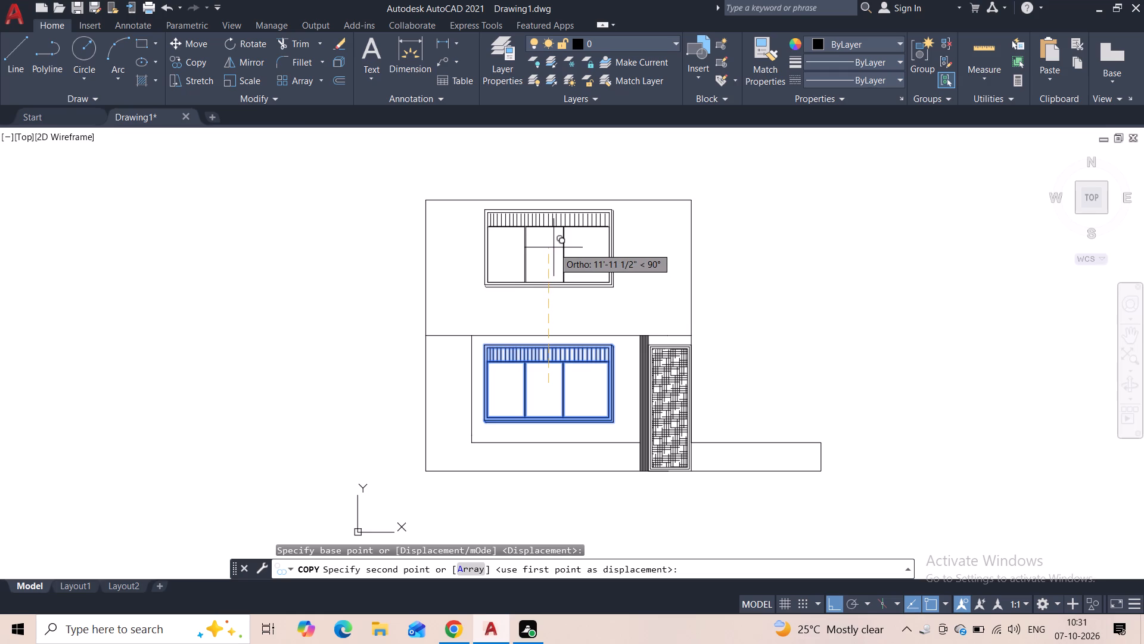
{"action": "left_click", "coordinate": [554, 247]}
{"action": "key", "text": "Escape"}
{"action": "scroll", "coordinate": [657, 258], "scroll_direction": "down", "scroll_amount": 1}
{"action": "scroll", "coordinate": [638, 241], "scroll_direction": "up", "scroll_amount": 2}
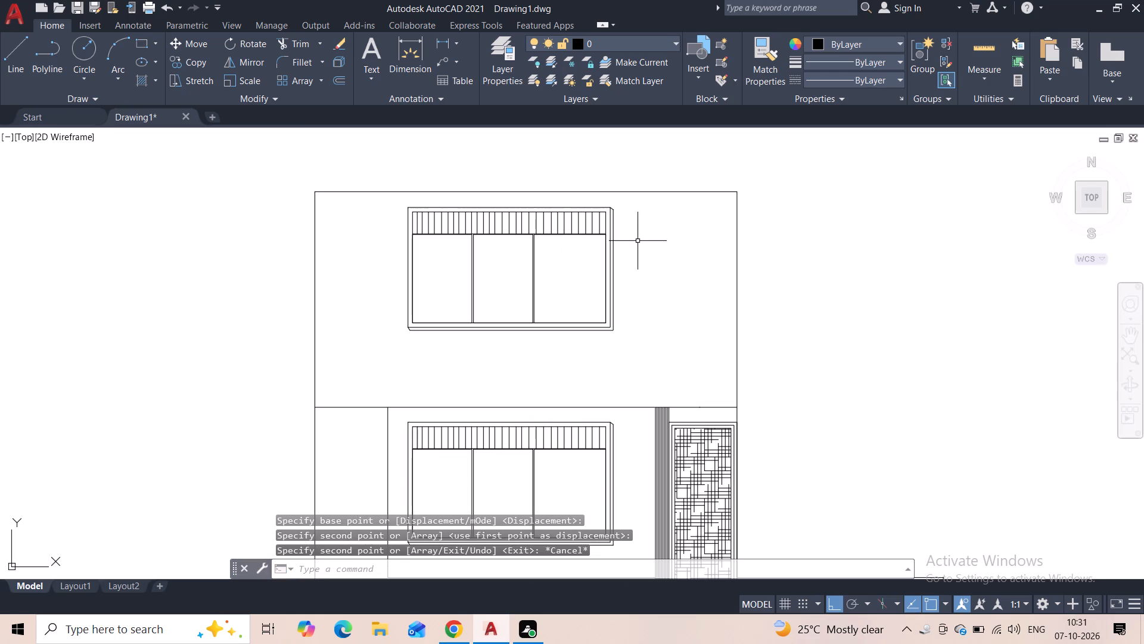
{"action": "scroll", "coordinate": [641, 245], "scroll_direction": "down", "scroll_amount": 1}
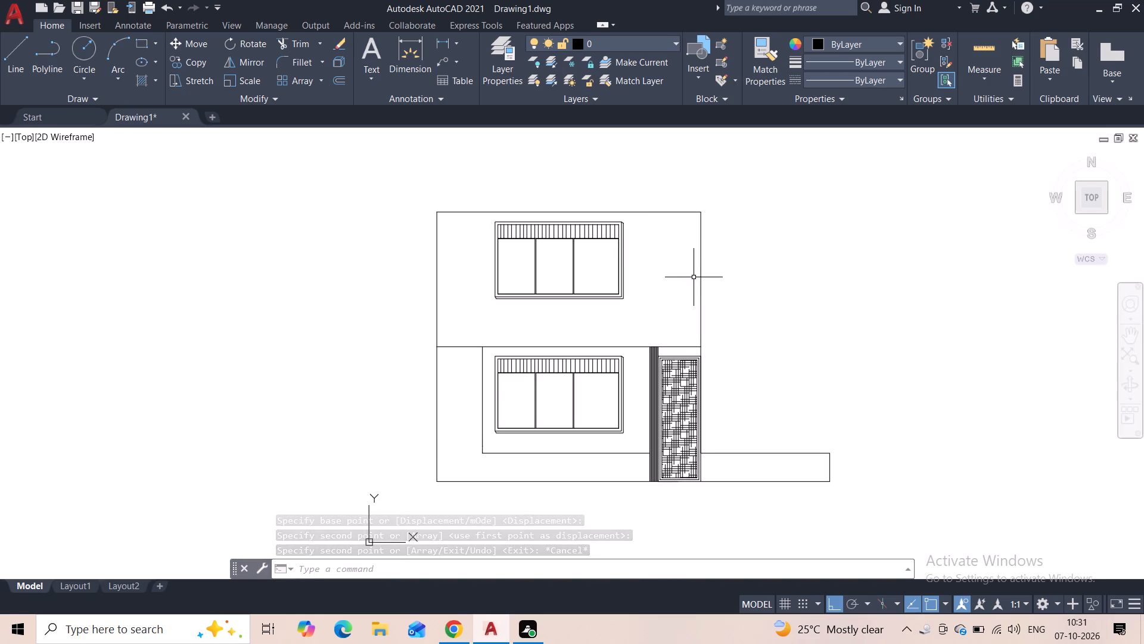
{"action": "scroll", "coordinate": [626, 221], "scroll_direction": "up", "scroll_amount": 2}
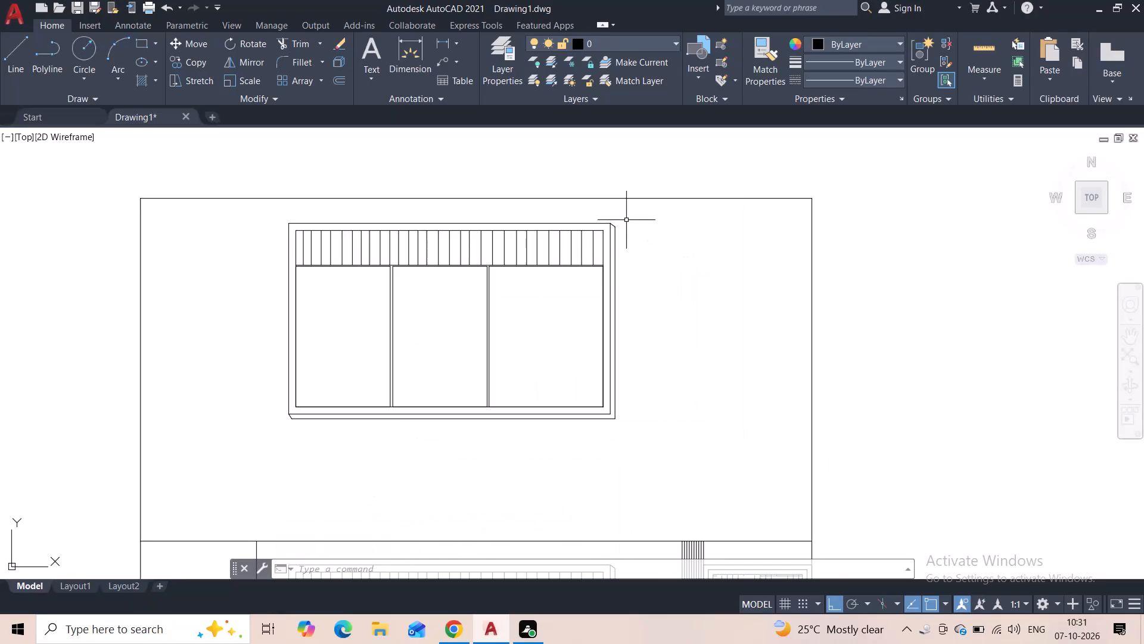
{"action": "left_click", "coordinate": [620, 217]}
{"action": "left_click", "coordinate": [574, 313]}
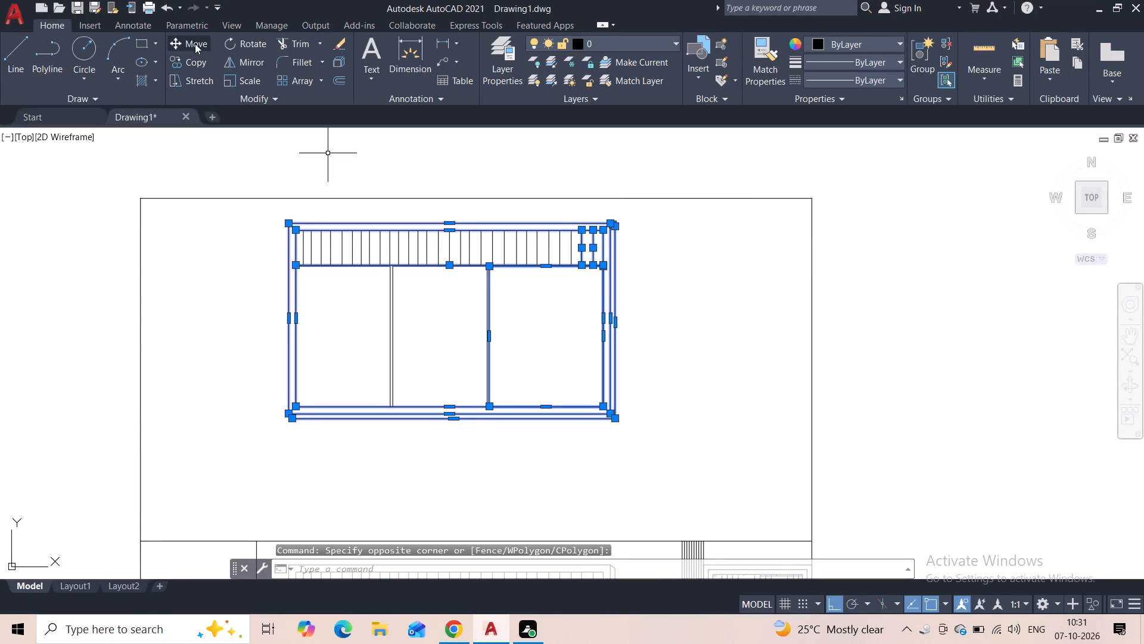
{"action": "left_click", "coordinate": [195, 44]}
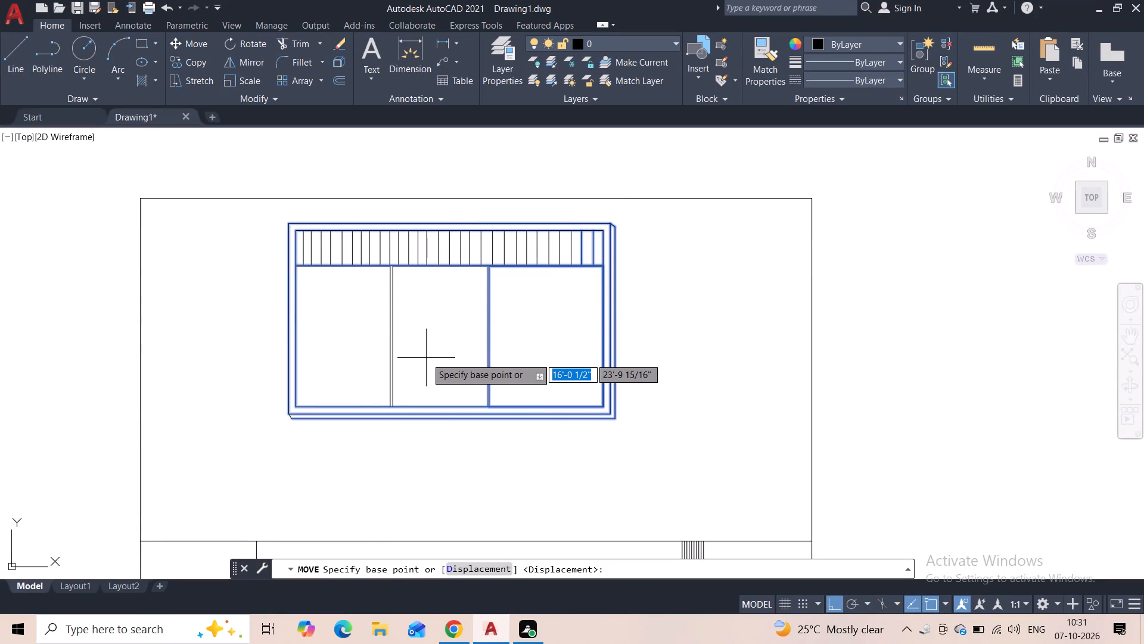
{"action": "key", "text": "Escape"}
Move the complete upper-storey window, including its frame and panels, about 7" straight down.
{"action": "left_click", "coordinate": [627, 215]}
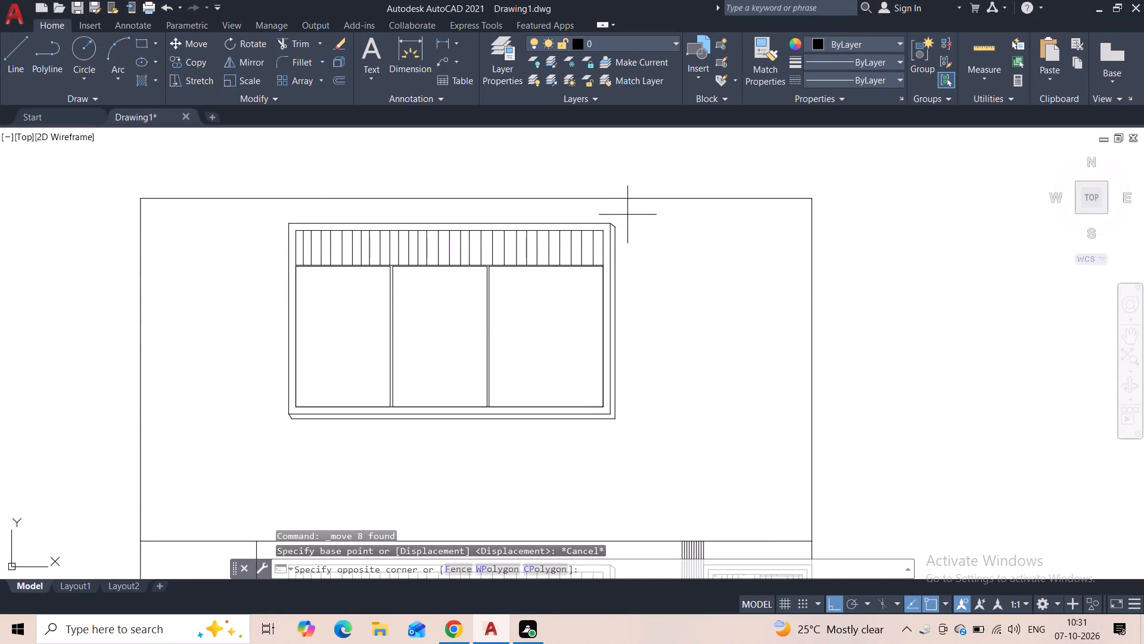
{"action": "left_click", "coordinate": [247, 448]}
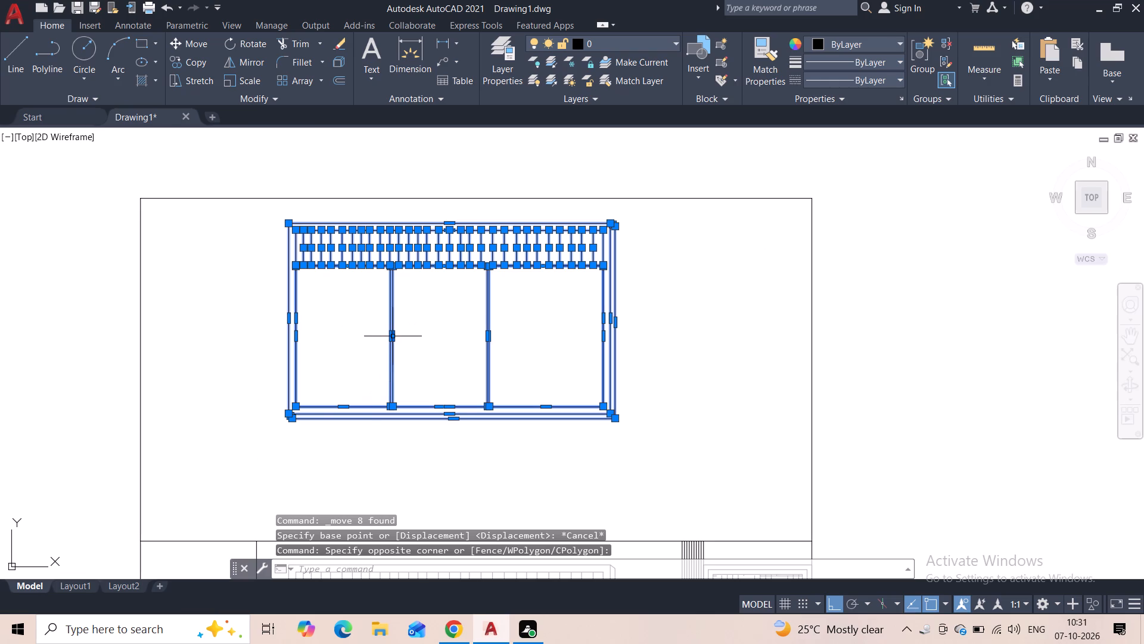
{"action": "left_click", "coordinate": [195, 41]}
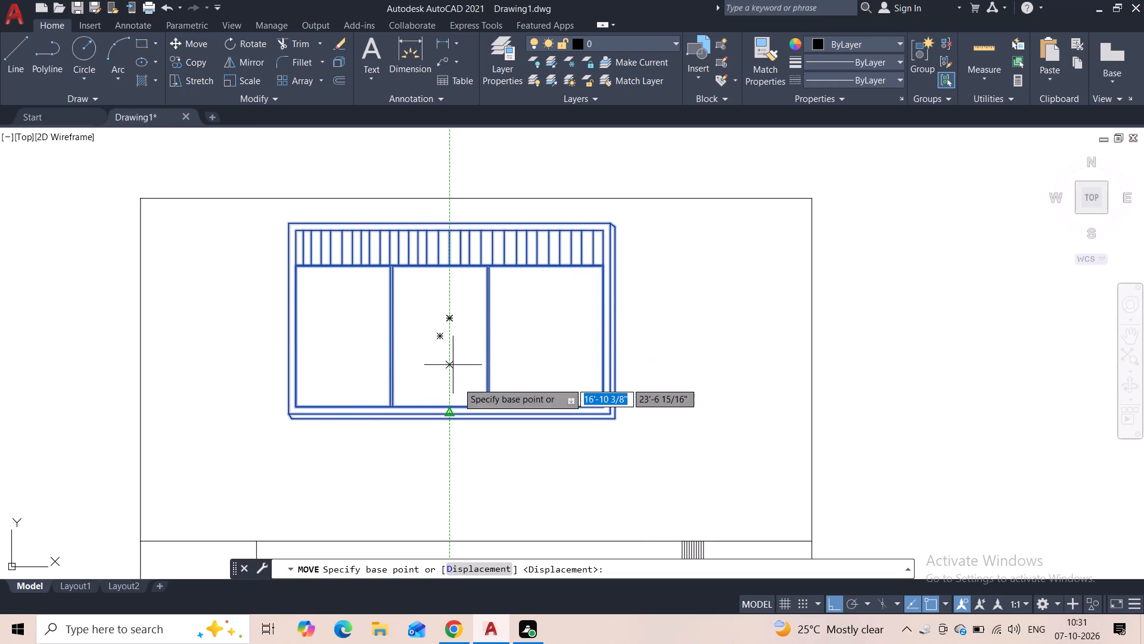
{"action": "left_click", "coordinate": [455, 412]}
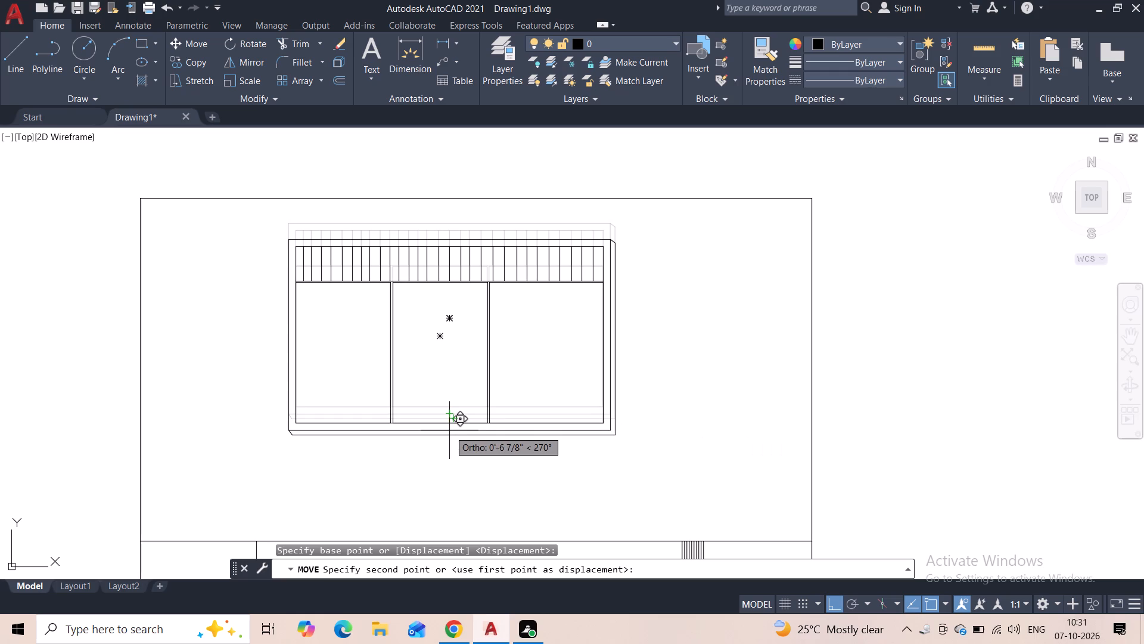
{"action": "left_click", "coordinate": [449, 431]}
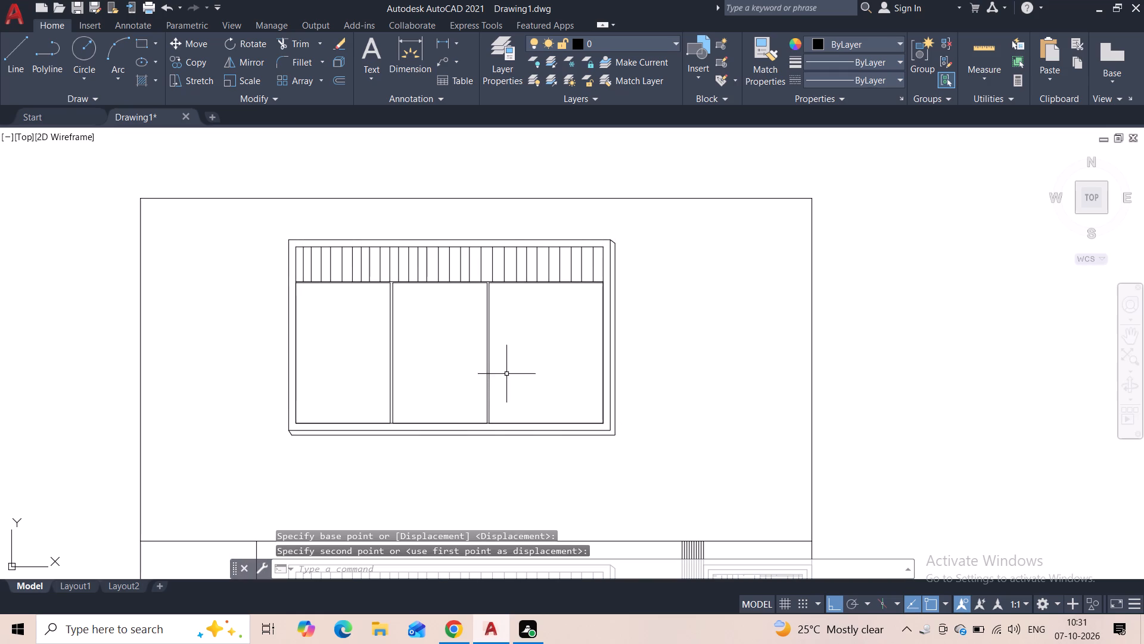
Copy the vertical line strip beside the hatched frame into the upper storey, aligning its upper-right end with the storey's upper-right corner.
{"action": "scroll", "coordinate": [516, 358], "scroll_direction": "down", "scroll_amount": 3}
{"action": "middle_click_drag", "start_coordinate": [577, 360], "coordinate": [574, 357]}
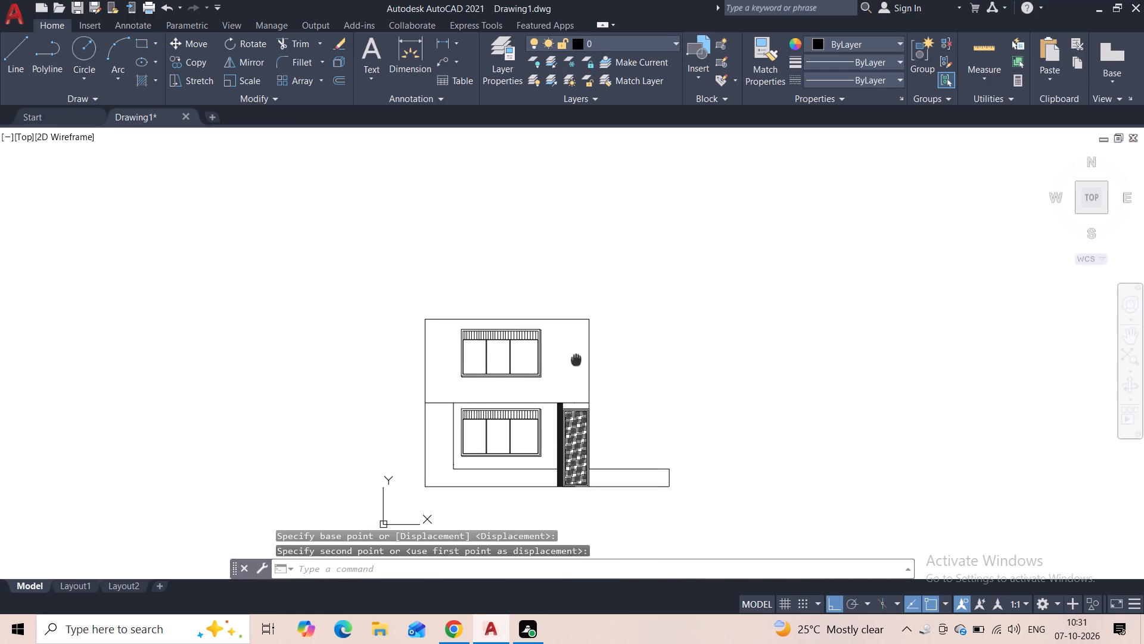
{"action": "middle_click_drag", "start_coordinate": [574, 357], "coordinate": [564, 299]}
{"action": "scroll", "coordinate": [623, 311], "scroll_direction": "up", "scroll_amount": 1}
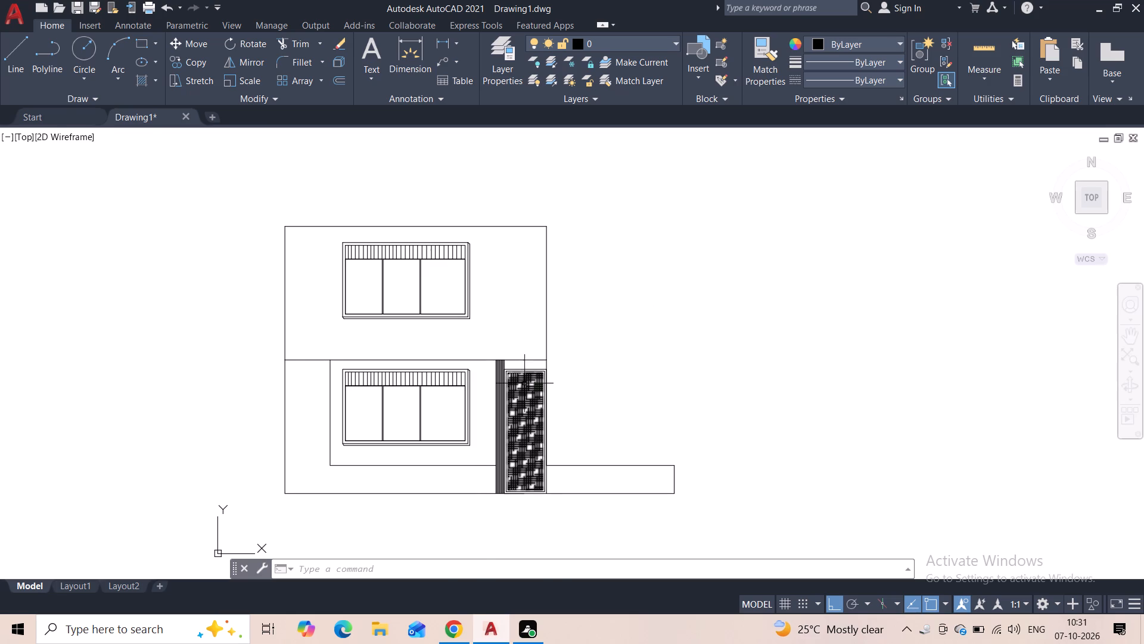
{"action": "scroll", "coordinate": [524, 383], "scroll_direction": "up", "scroll_amount": 2}
{"action": "left_click", "coordinate": [469, 338]}
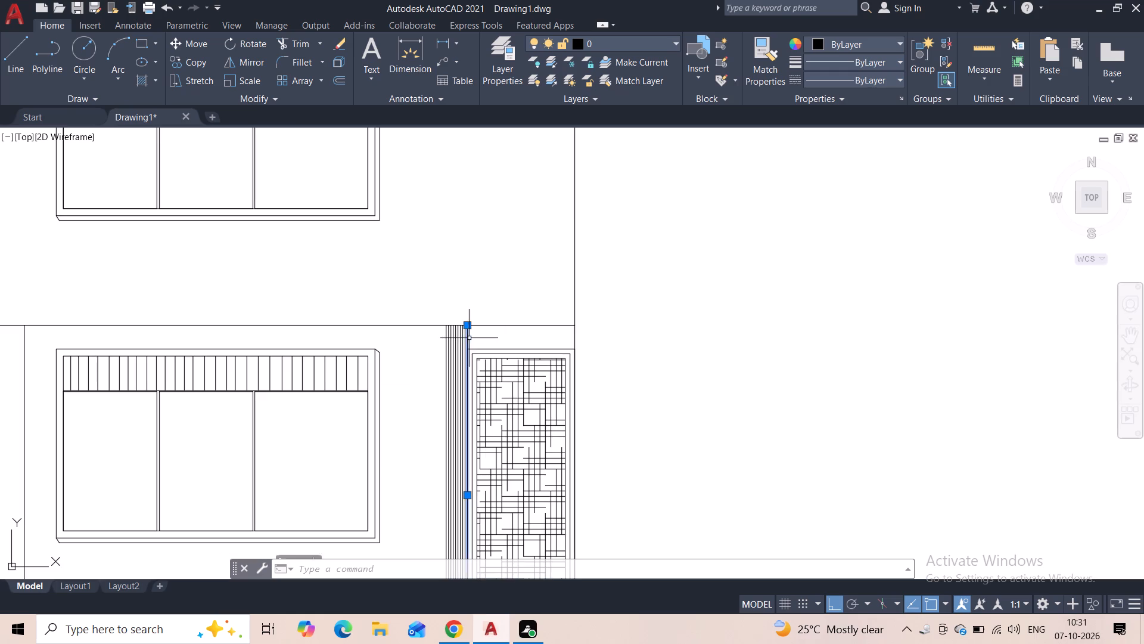
{"action": "scroll", "coordinate": [453, 340], "scroll_direction": "up", "scroll_amount": 4}
{"action": "key", "text": "Escape"}
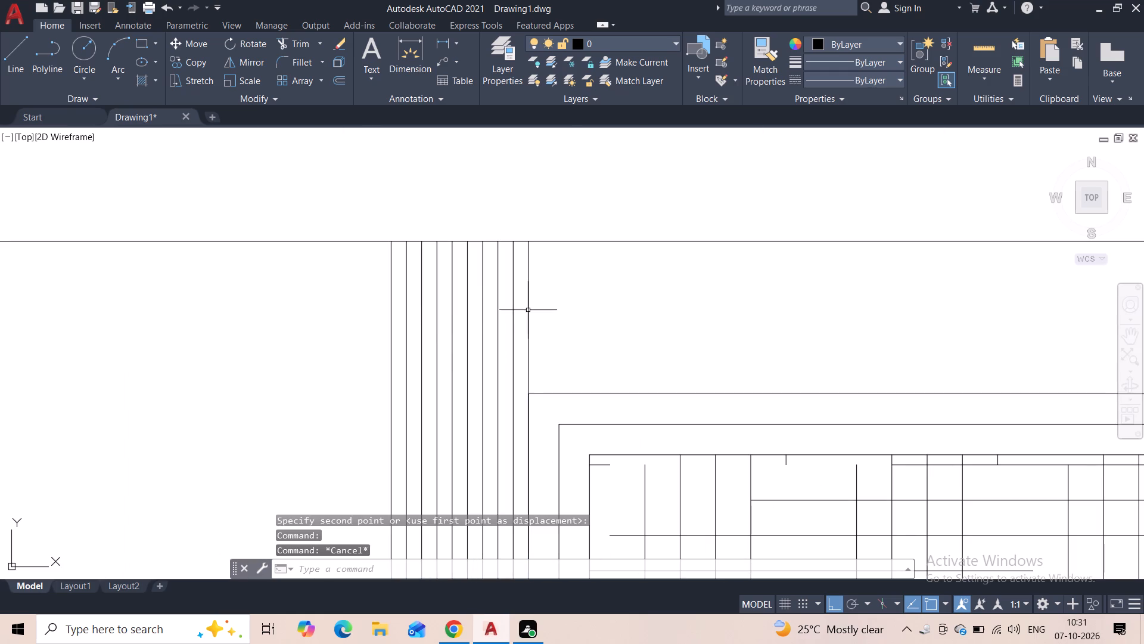
{"action": "left_click", "coordinate": [531, 308]}
{"action": "left_click", "coordinate": [381, 314]}
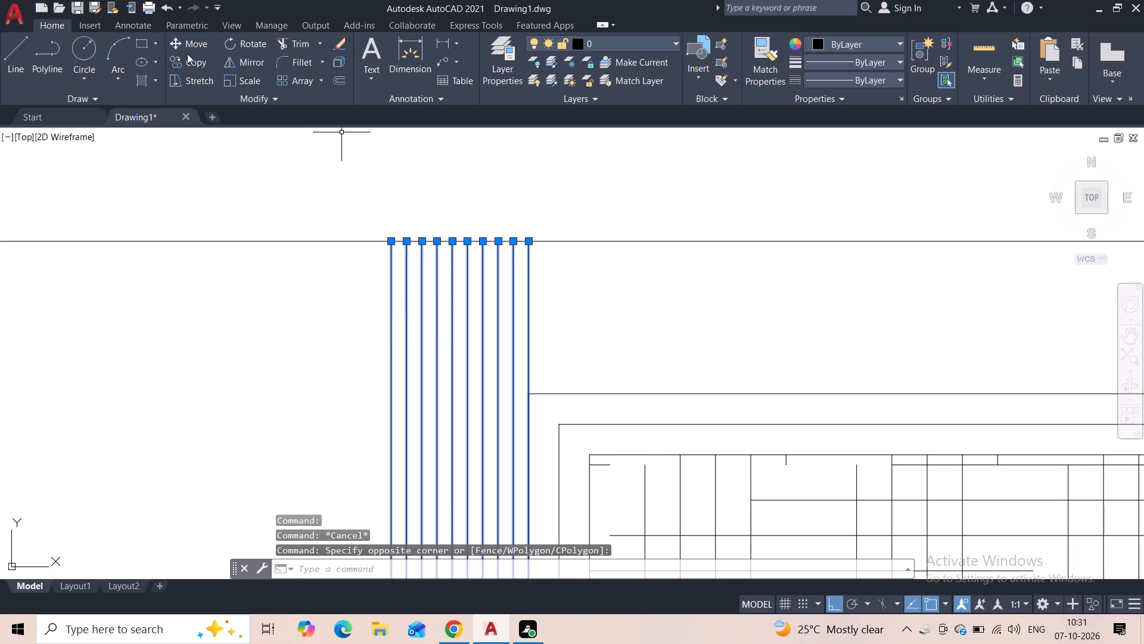
{"action": "left_click", "coordinate": [188, 67]}
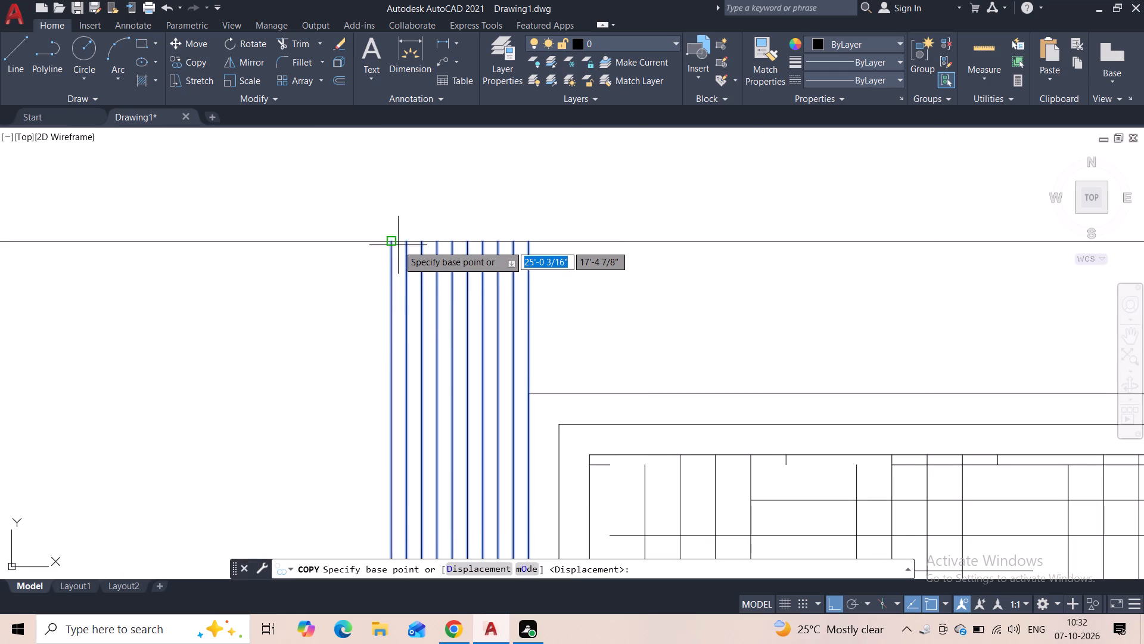
{"action": "left_click", "coordinate": [527, 244]}
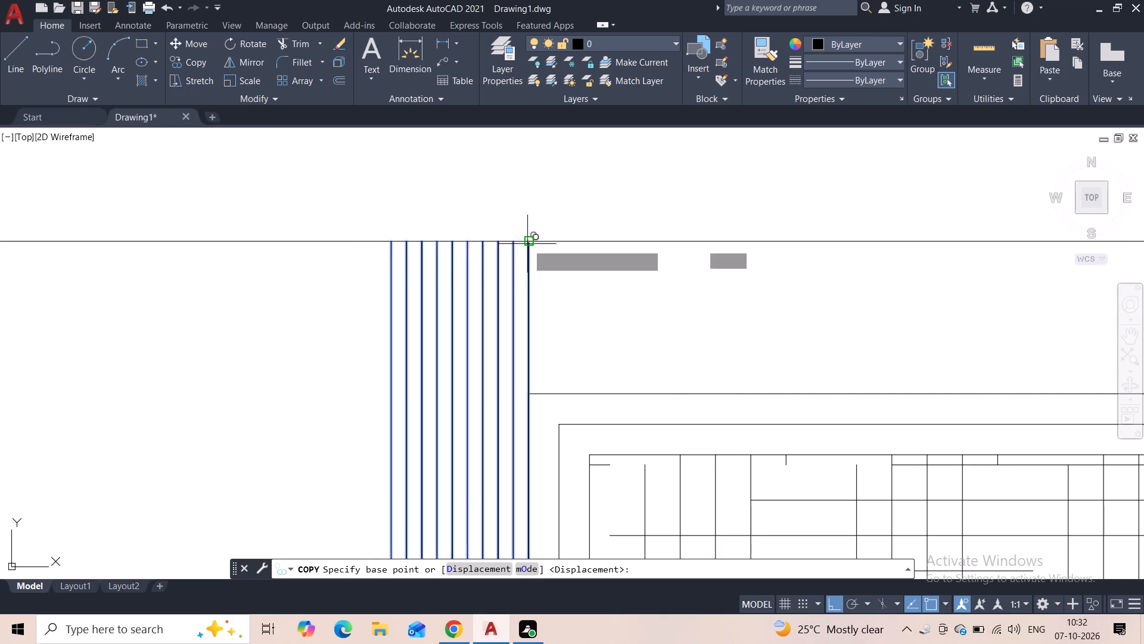
{"action": "middle_click_drag", "start_coordinate": [561, 197], "coordinate": [476, 346]}
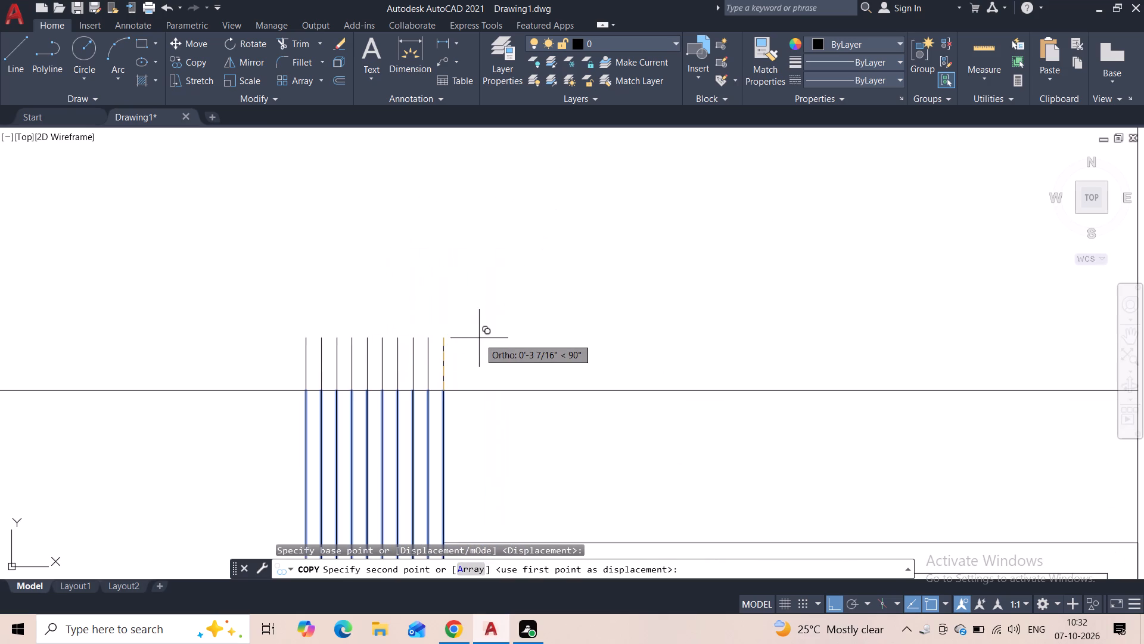
{"action": "key", "text": "F8"}
{"action": "scroll", "coordinate": [484, 334], "scroll_direction": "down", "scroll_amount": 3}
{"action": "middle_click_drag", "start_coordinate": [576, 191], "coordinate": [576, 192]}
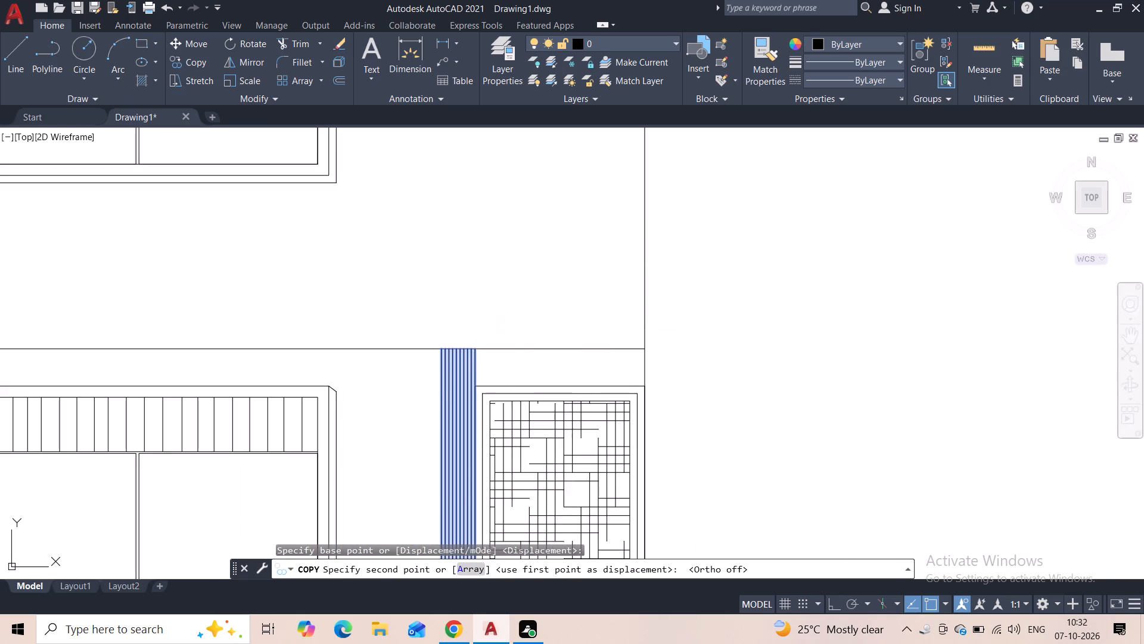
{"action": "middle_click_drag", "start_coordinate": [576, 192], "coordinate": [365, 420]}
{"action": "middle_click_drag", "start_coordinate": [399, 224], "coordinate": [360, 375]}
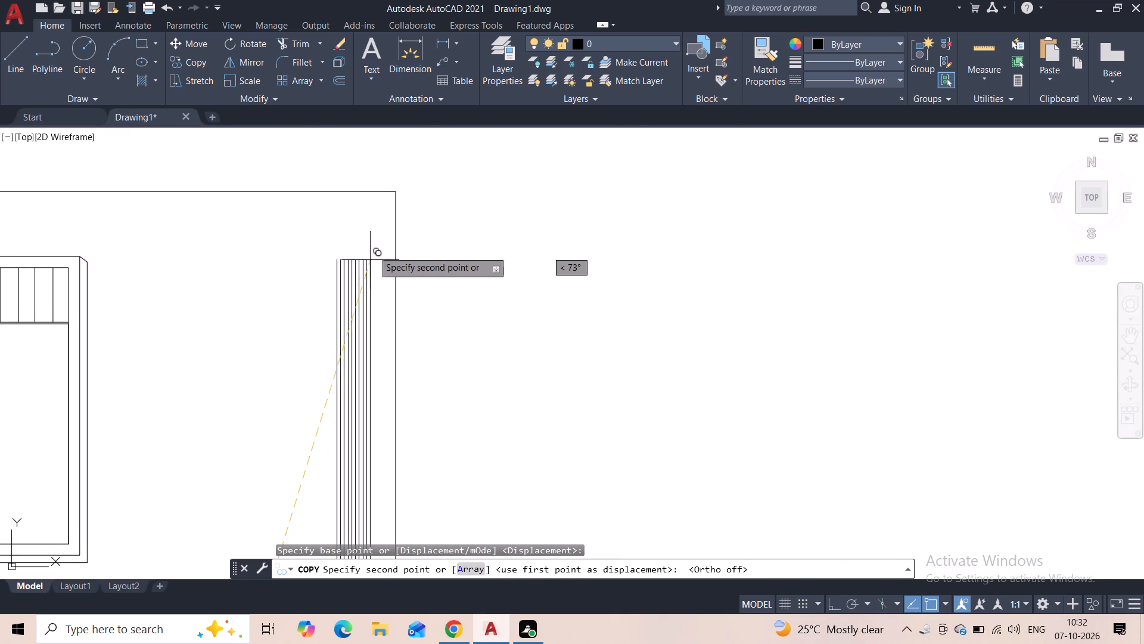
{"action": "left_click", "coordinate": [396, 194]}
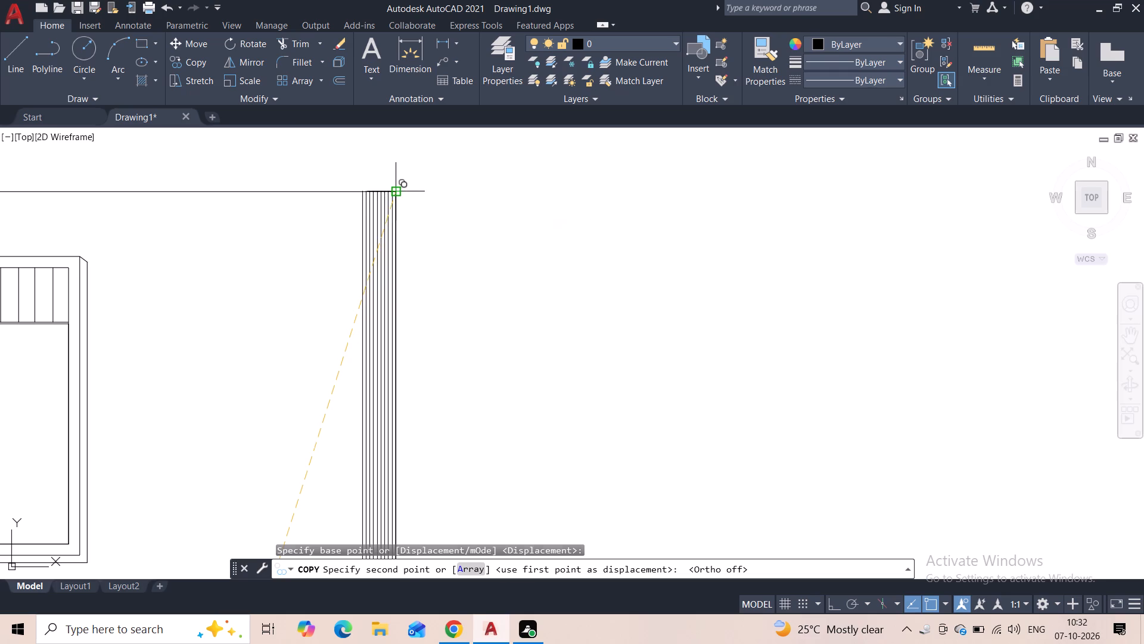
{"action": "key", "text": "Escape"}
Draw a connected outline 3' up from the upper storey's top line, about 22'-4 1/2" right, and down to the low box's outer top corner.
{"action": "scroll", "coordinate": [433, 280], "scroll_direction": "down", "scroll_amount": 3}
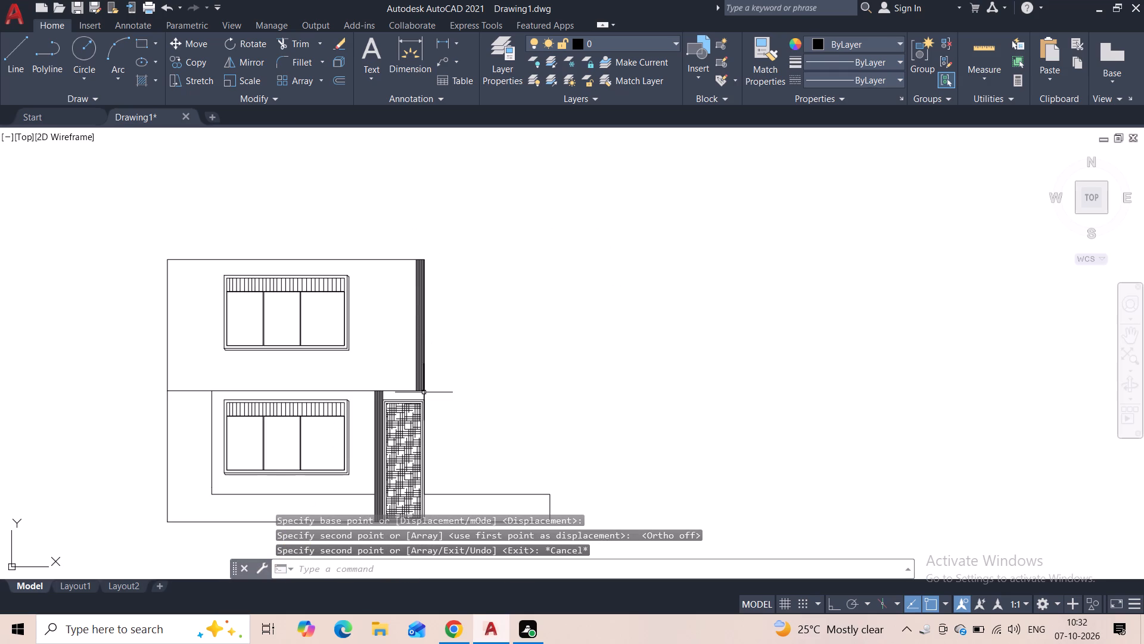
{"action": "scroll", "coordinate": [420, 394], "scroll_direction": "up", "scroll_amount": 7}
{"action": "scroll", "coordinate": [493, 363], "scroll_direction": "down", "scroll_amount": 7}
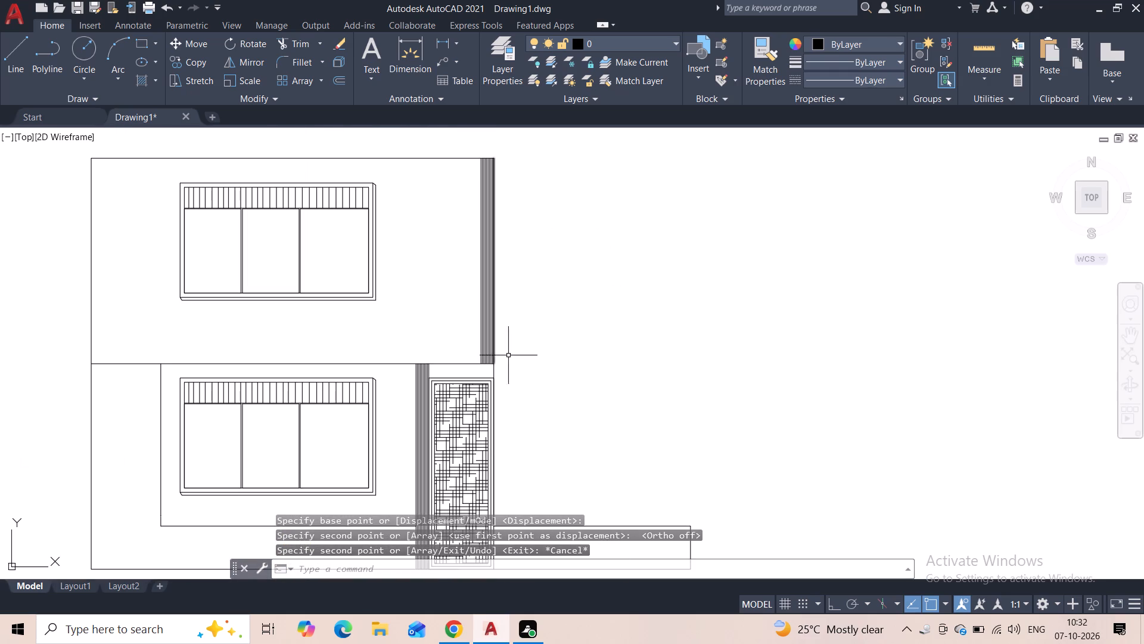
{"action": "scroll", "coordinate": [519, 349], "scroll_direction": "down", "scroll_amount": 1}
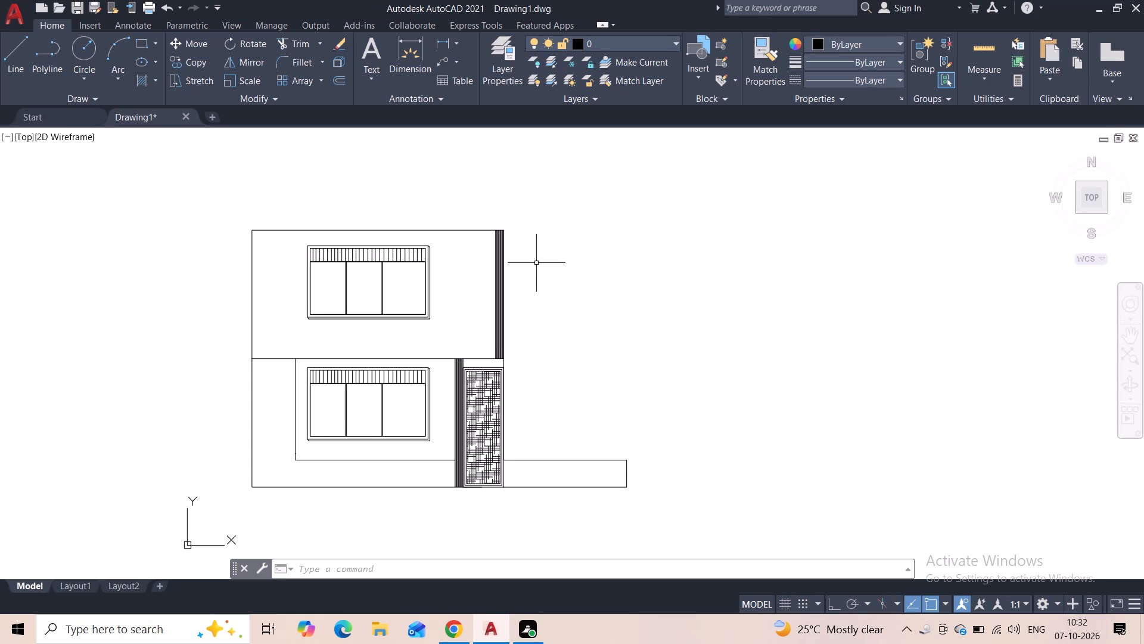
{"action": "middle_click_drag", "start_coordinate": [535, 263], "coordinate": [548, 321]}
{"action": "scroll", "coordinate": [327, 288], "scroll_direction": "up", "scroll_amount": 2}
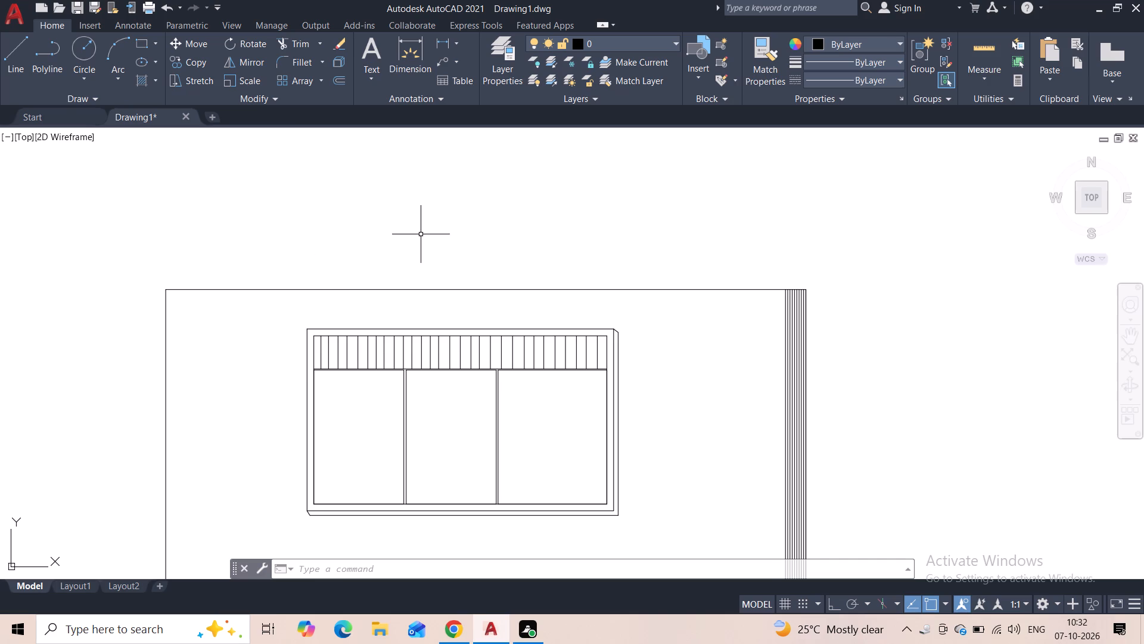
{"action": "middle_click_drag", "start_coordinate": [421, 234], "coordinate": [273, 217]}
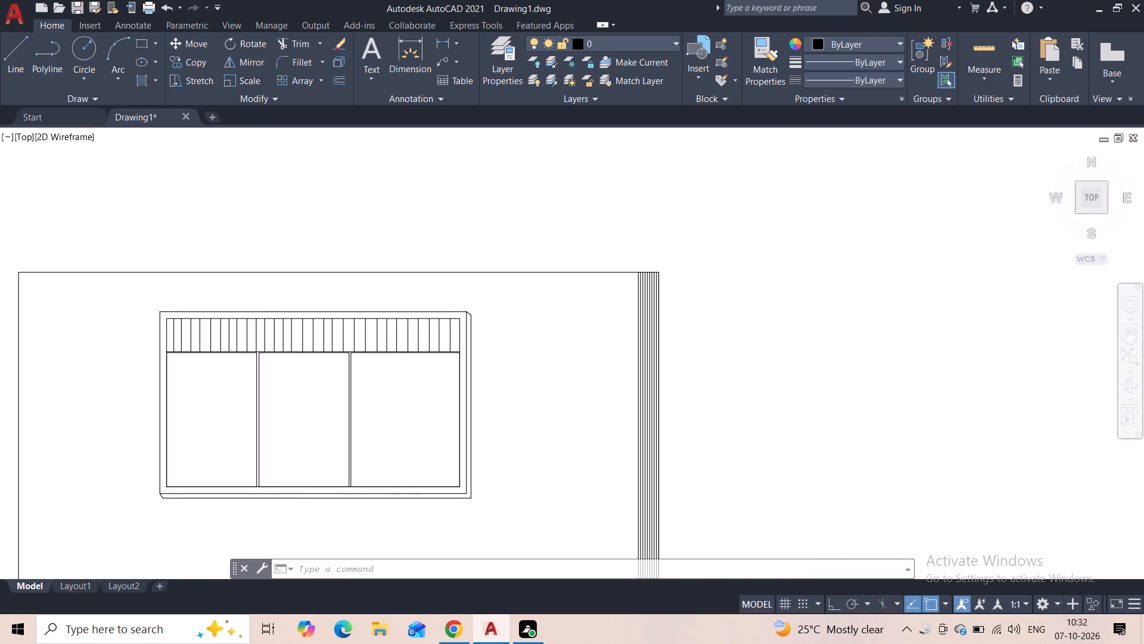
{"action": "left_click", "coordinate": [10, 67]}
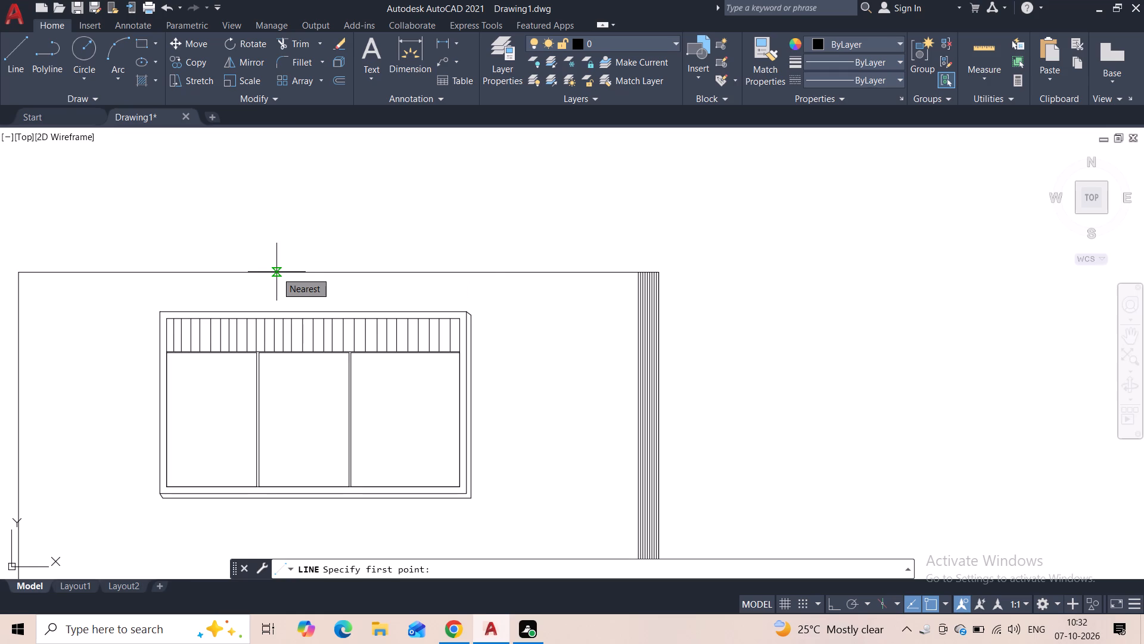
{"action": "left_click", "coordinate": [362, 270]}
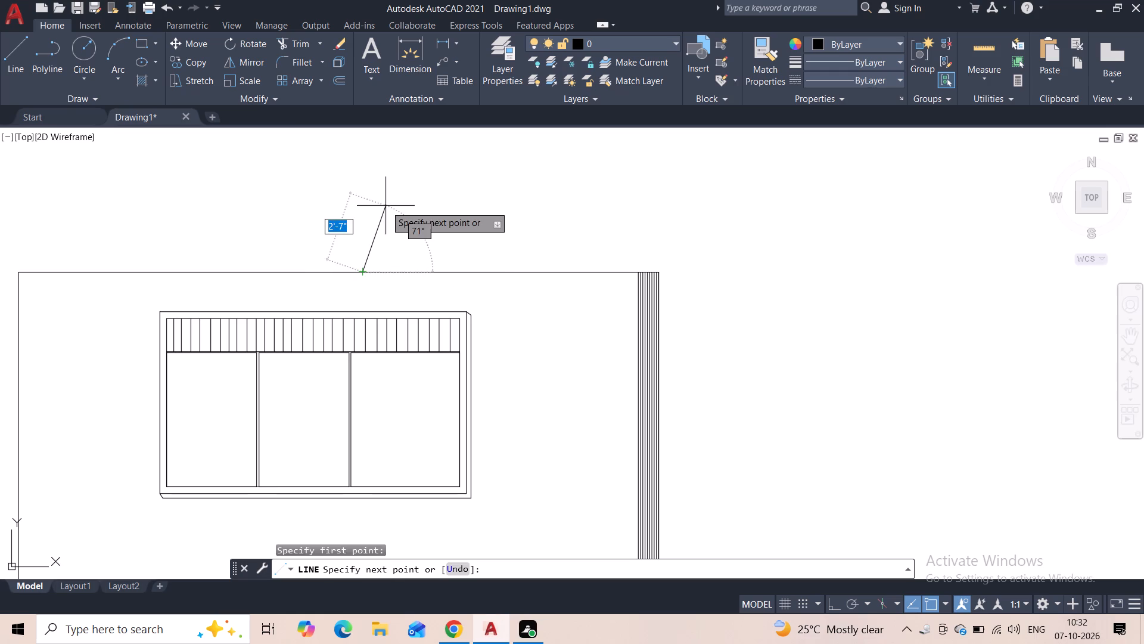
{"action": "key", "text": "F8"}
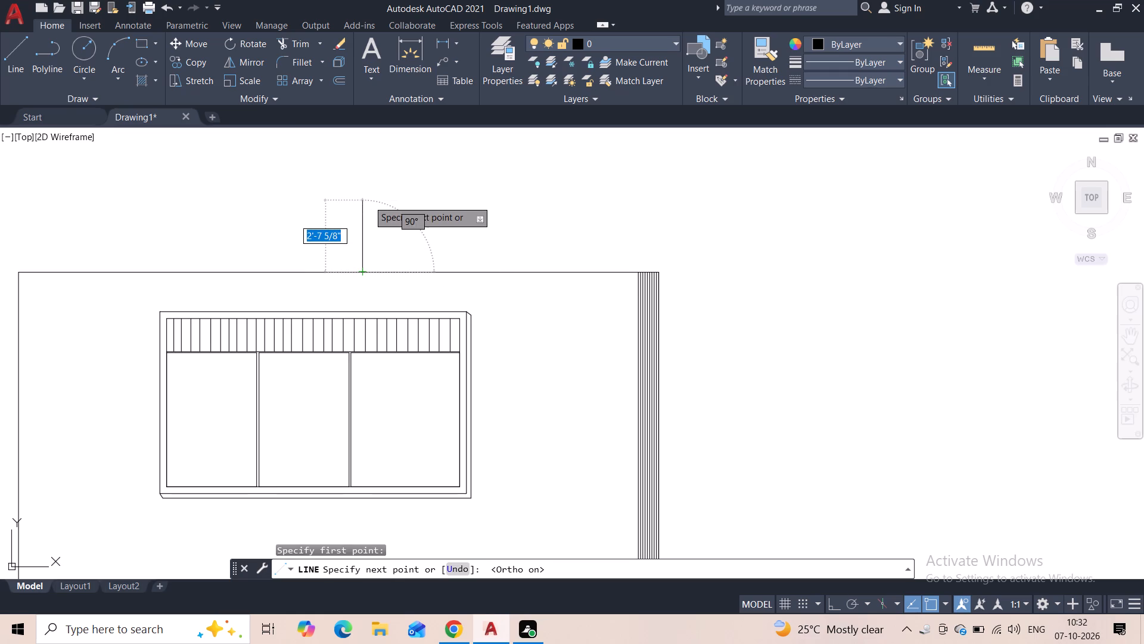
{"action": "key", "text": "3"}
{"action": "key", "text": "apostrophe"}
{"action": "key", "text": "Return"}
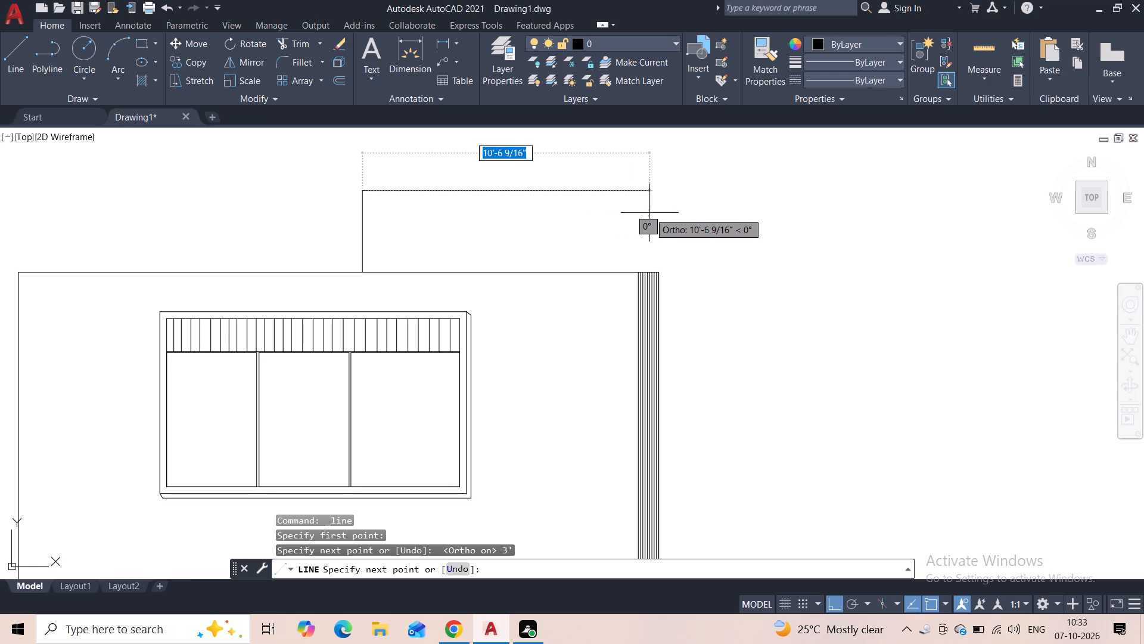
{"action": "scroll", "coordinate": [730, 212], "scroll_direction": "down", "scroll_amount": 3}
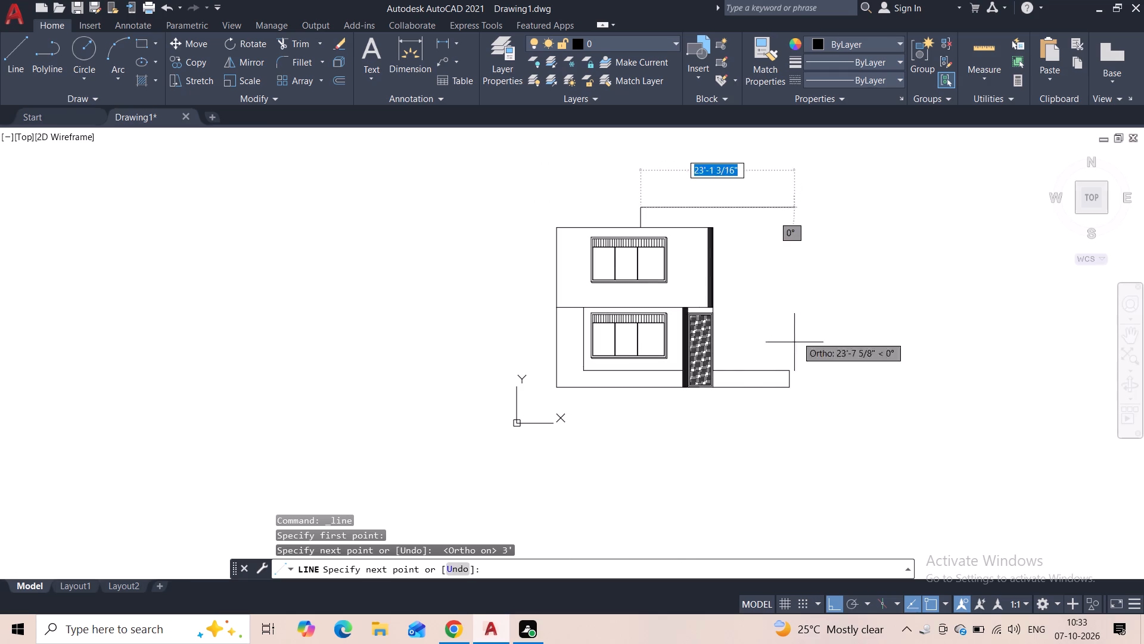
{"action": "left_click", "coordinate": [784, 211]}
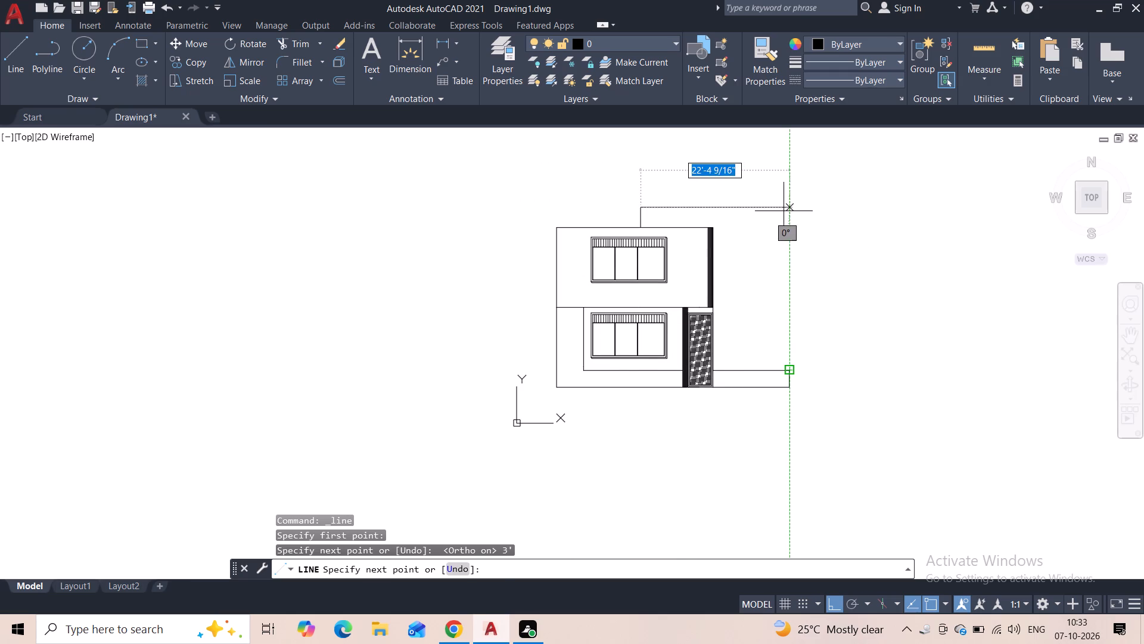
{"action": "left_click", "coordinate": [786, 367]}
{"action": "key", "text": "Escape"}
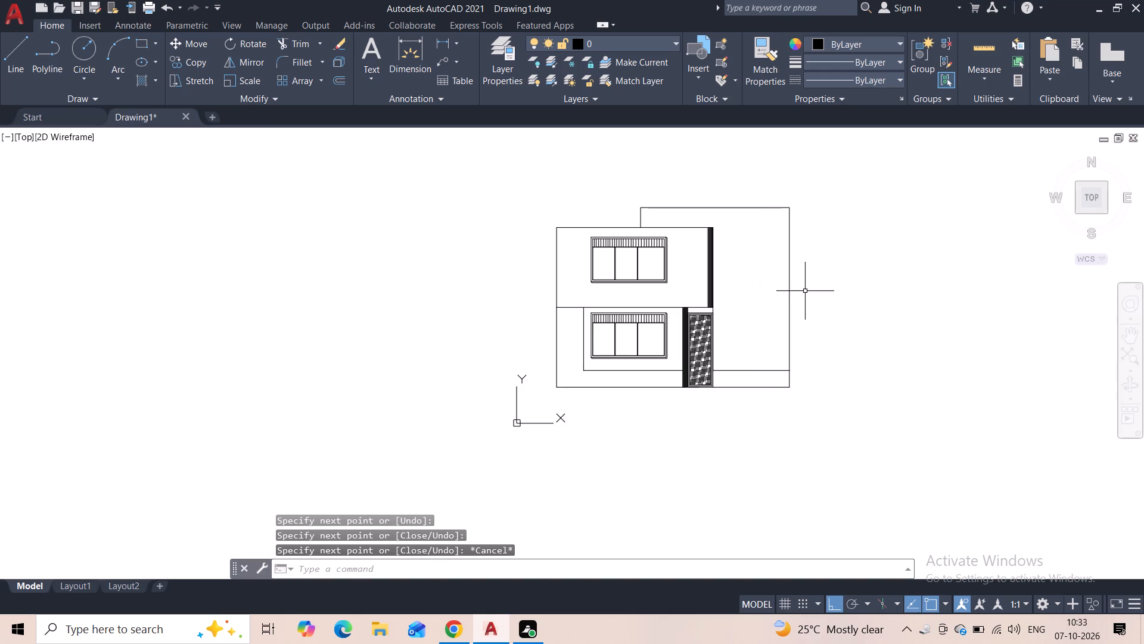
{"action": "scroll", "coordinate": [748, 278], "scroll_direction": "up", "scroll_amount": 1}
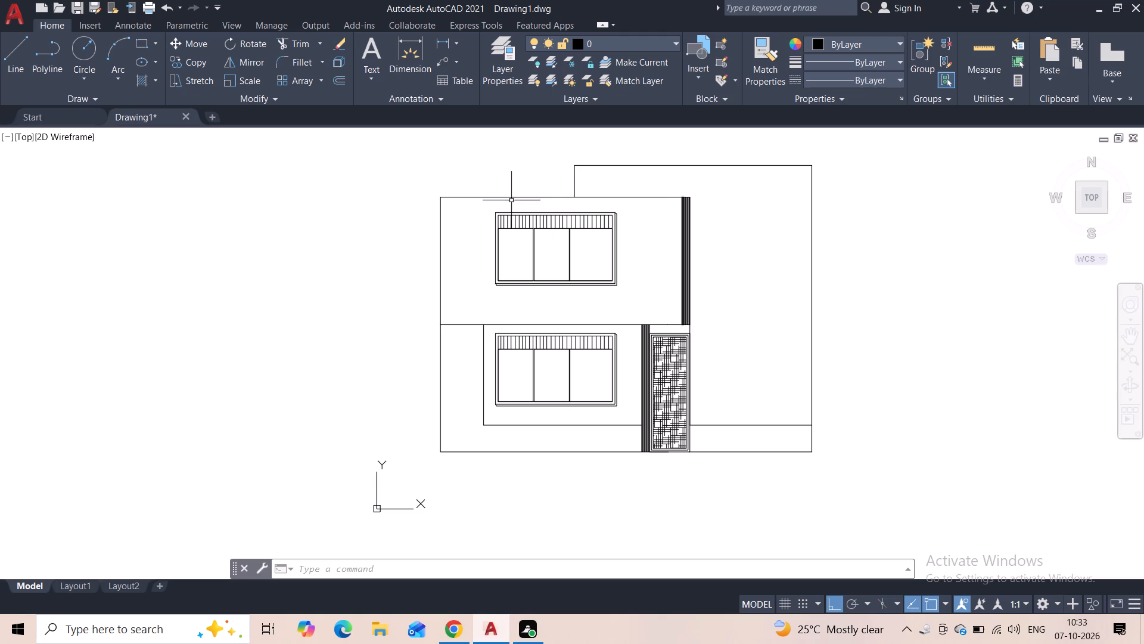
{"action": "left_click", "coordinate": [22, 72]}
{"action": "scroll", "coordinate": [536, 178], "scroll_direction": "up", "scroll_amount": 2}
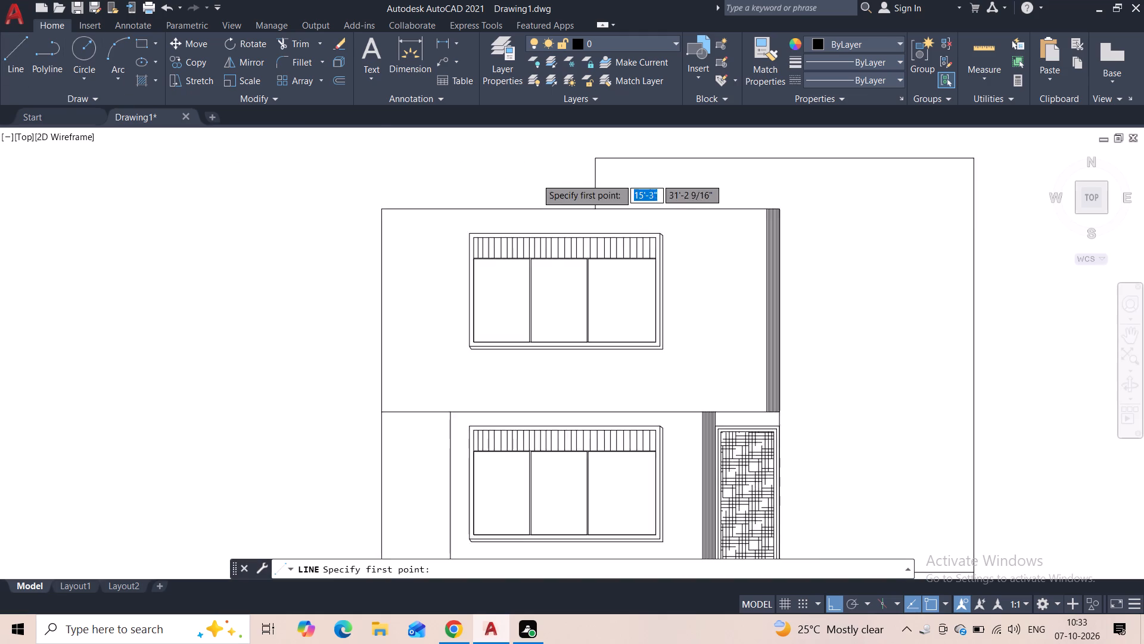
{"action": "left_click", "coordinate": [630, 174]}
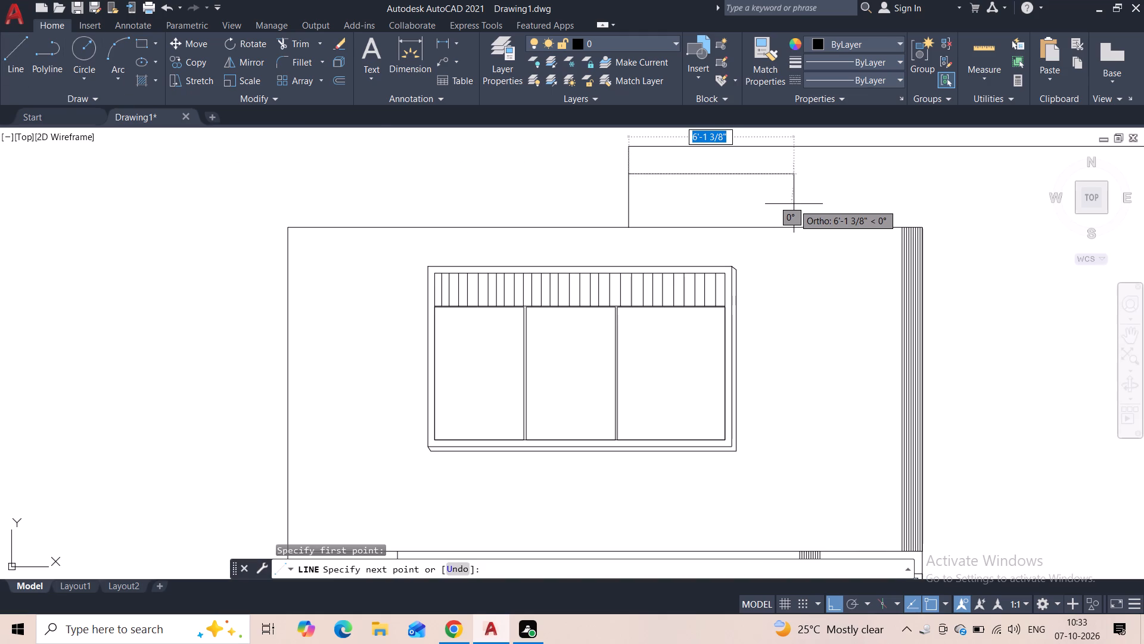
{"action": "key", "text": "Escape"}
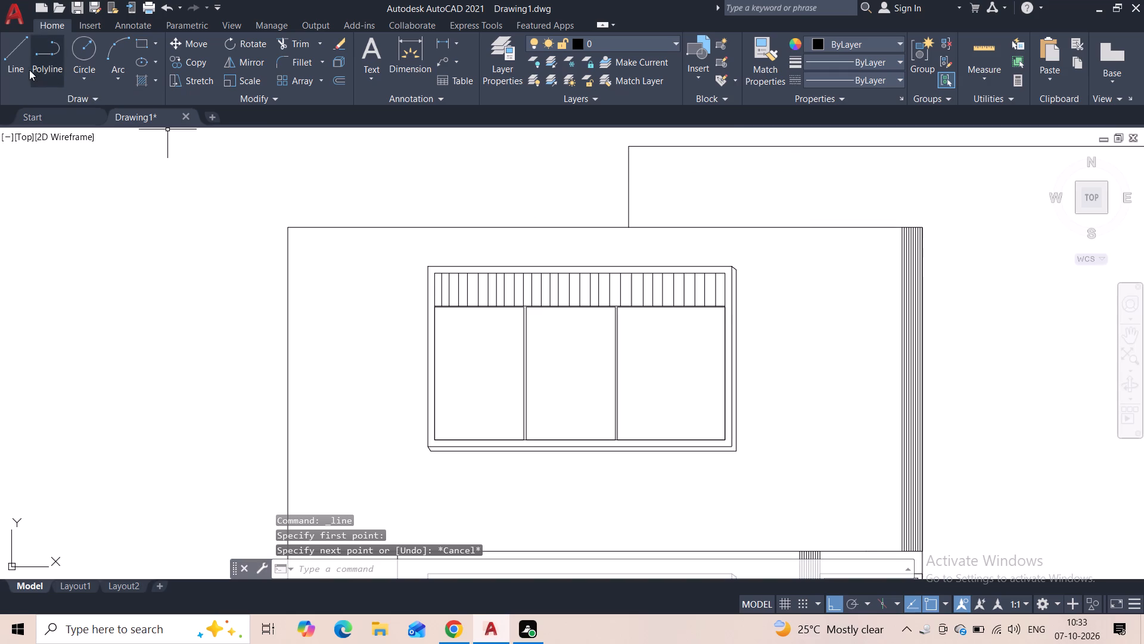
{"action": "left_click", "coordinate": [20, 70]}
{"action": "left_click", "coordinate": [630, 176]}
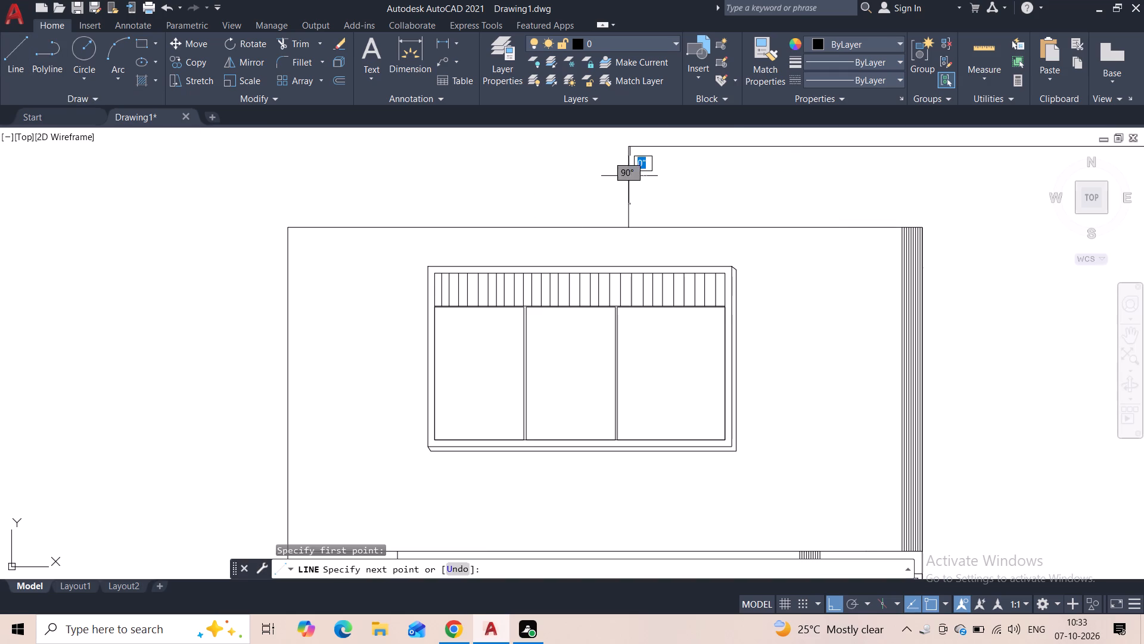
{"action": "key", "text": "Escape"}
Draw a horizontal line across the full width of the raised rear outline, a short distance below its top edge.
{"action": "key", "text": "space"}
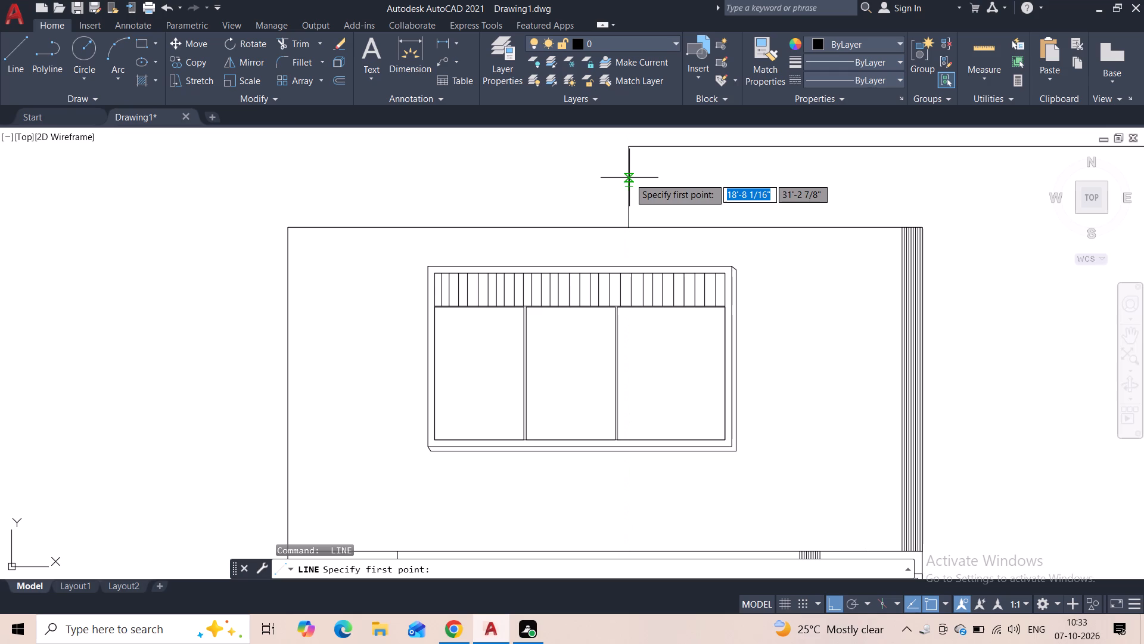
{"action": "left_click", "coordinate": [629, 178]}
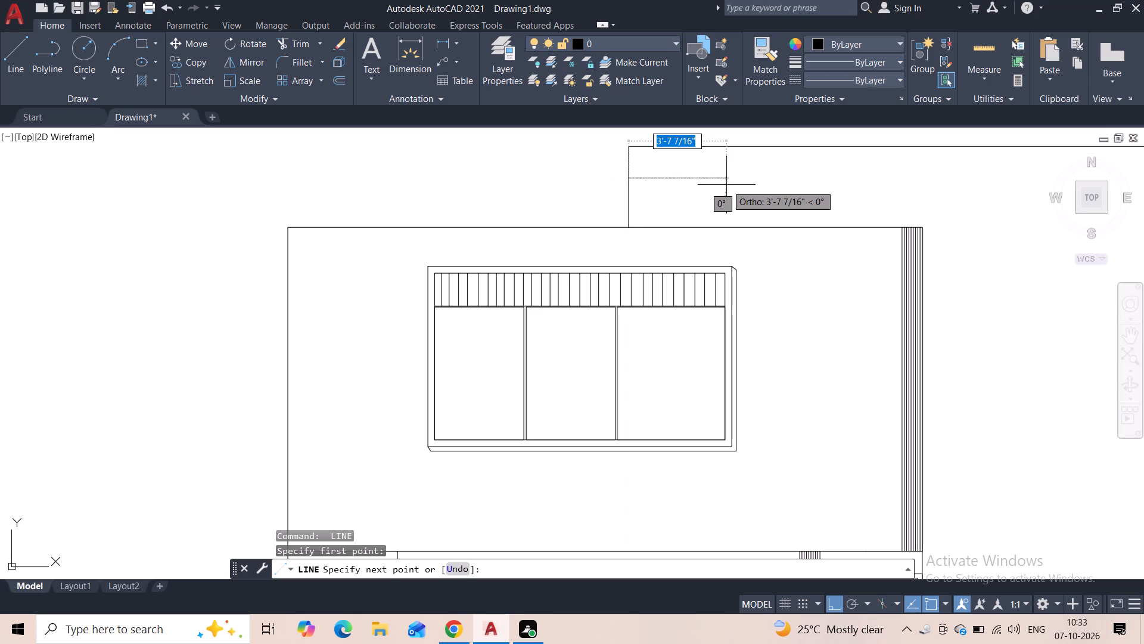
{"action": "middle_click_drag", "start_coordinate": [727, 185], "coordinate": [513, 194]}
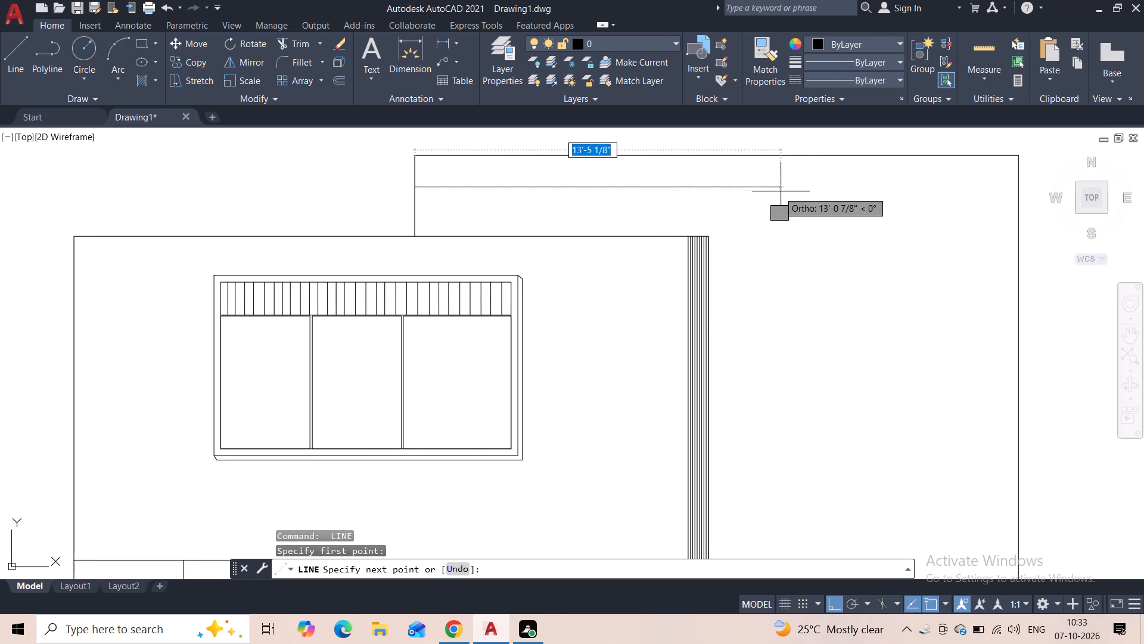
{"action": "left_click", "coordinate": [1023, 187]}
{"action": "key", "text": "Escape"}
{"action": "scroll", "coordinate": [944, 232], "scroll_direction": "down", "scroll_amount": 2}
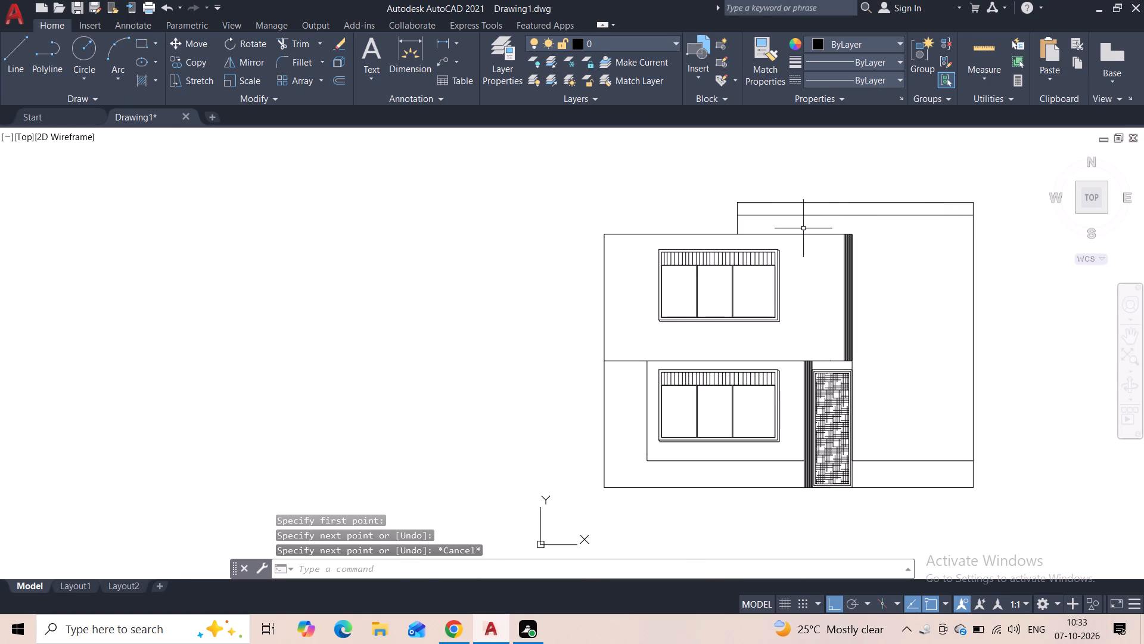
Copy the rear outline's inner horizontal line straight down, slightly above the upper storey's top line, placing a second copy over the first.
{"action": "scroll", "coordinate": [785, 228], "scroll_direction": "up", "scroll_amount": 2}
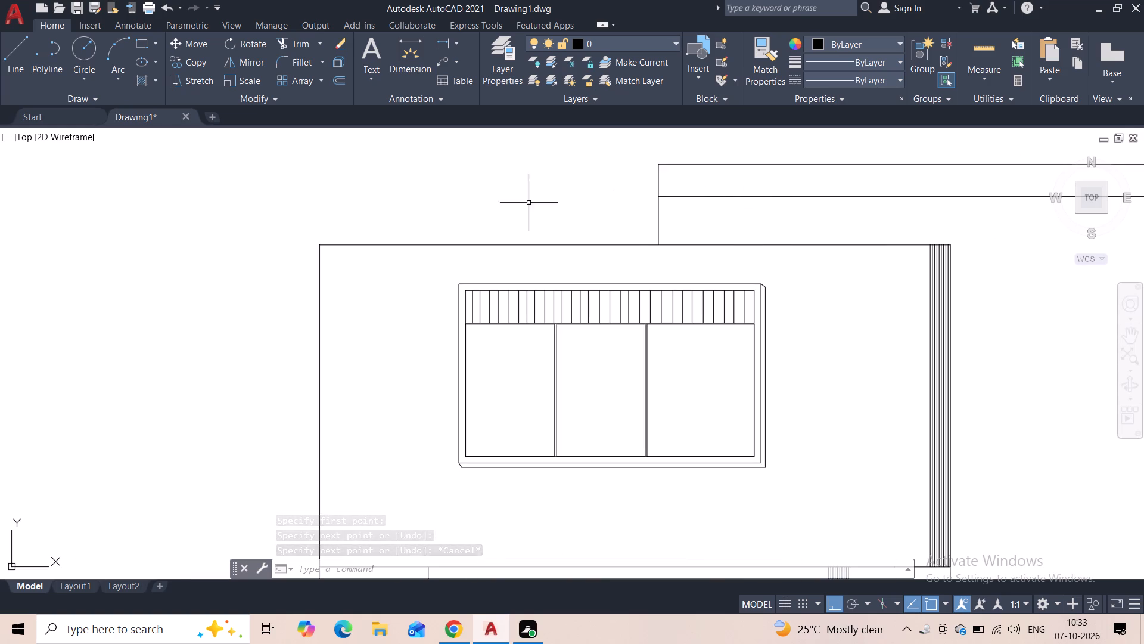
{"action": "left_click", "coordinate": [682, 191]}
{"action": "left_click", "coordinate": [674, 206]}
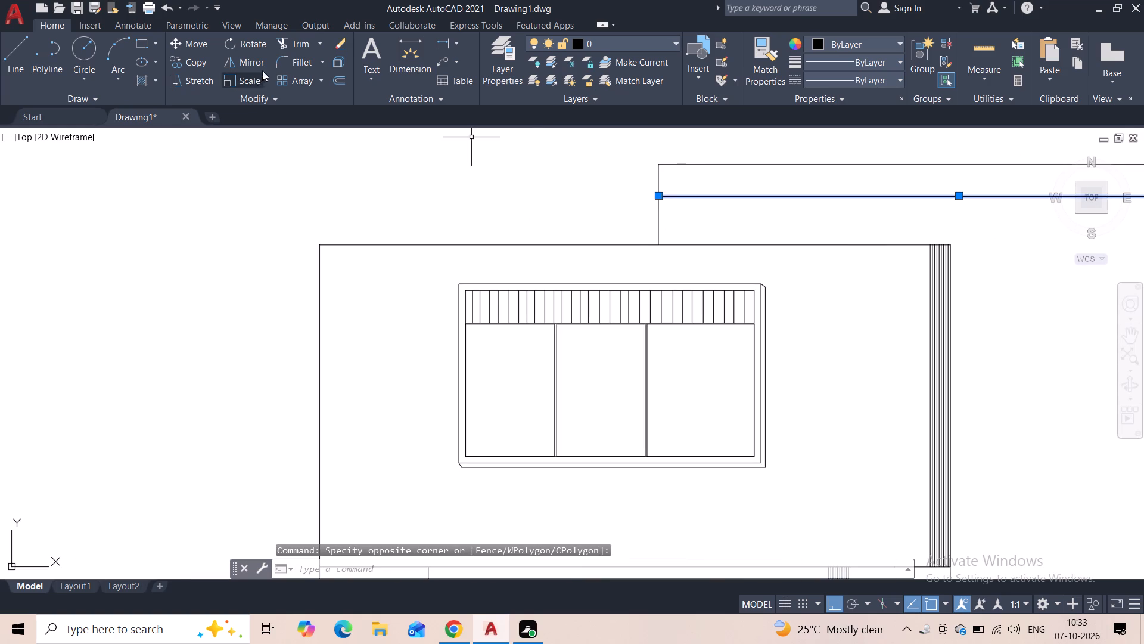
{"action": "left_click", "coordinate": [197, 66]}
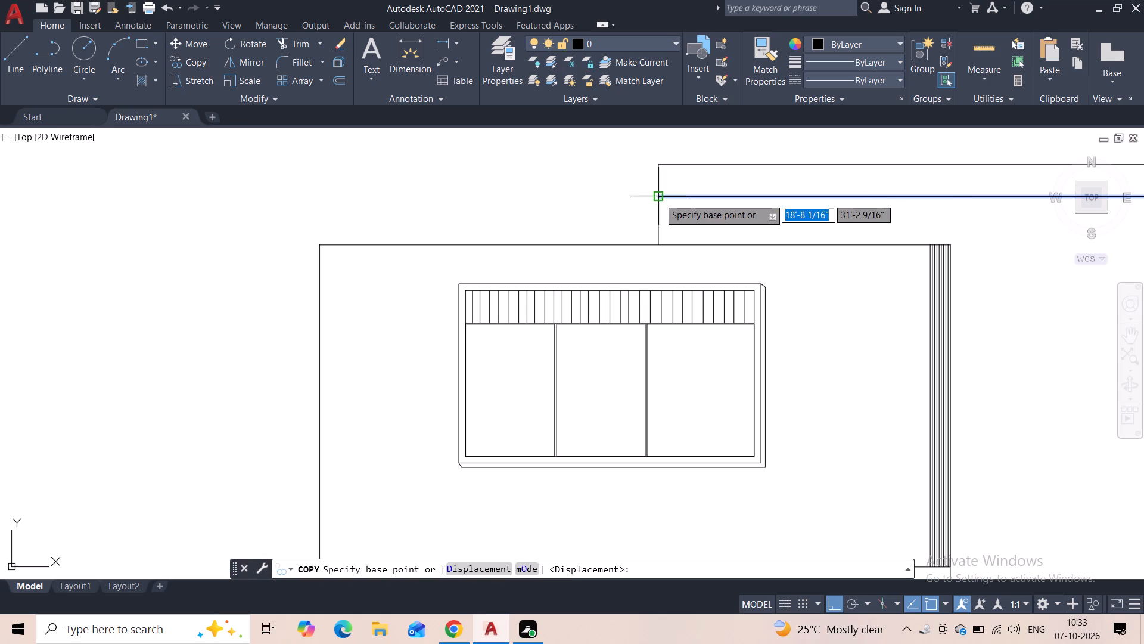
{"action": "left_click", "coordinate": [659, 198]}
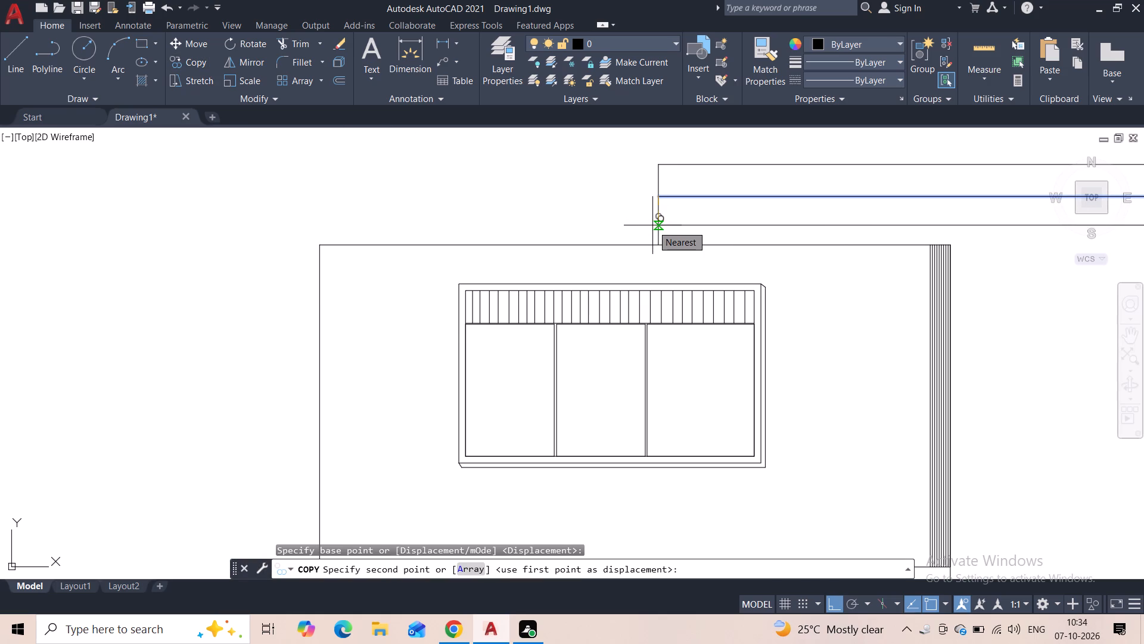
{"action": "left_click", "coordinate": [652, 225]}
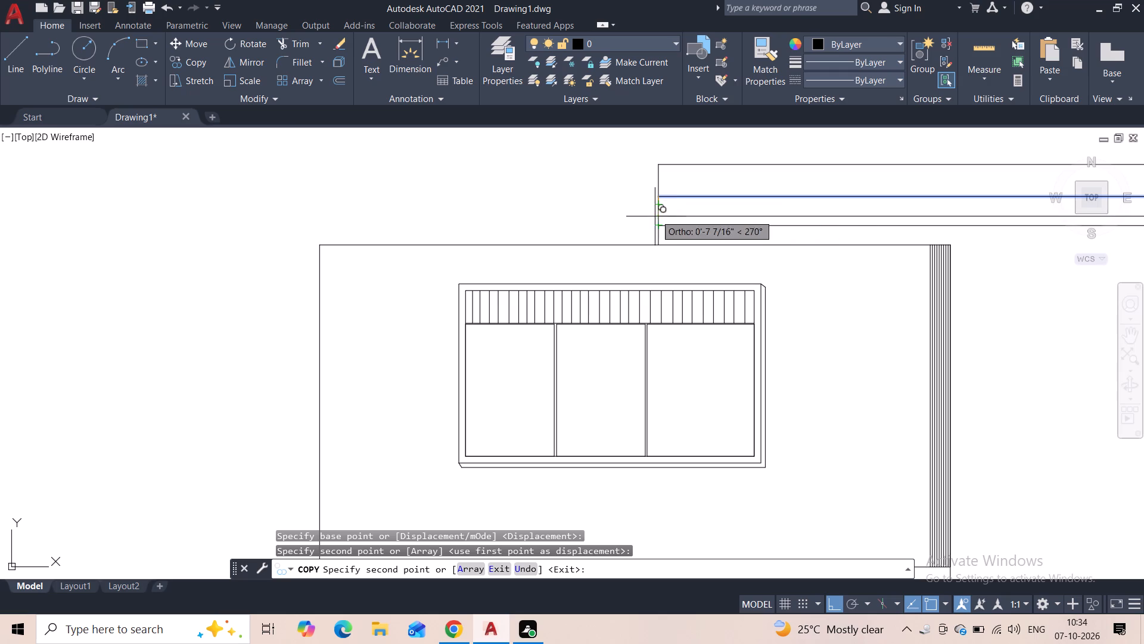
{"action": "left_click", "coordinate": [655, 218]}
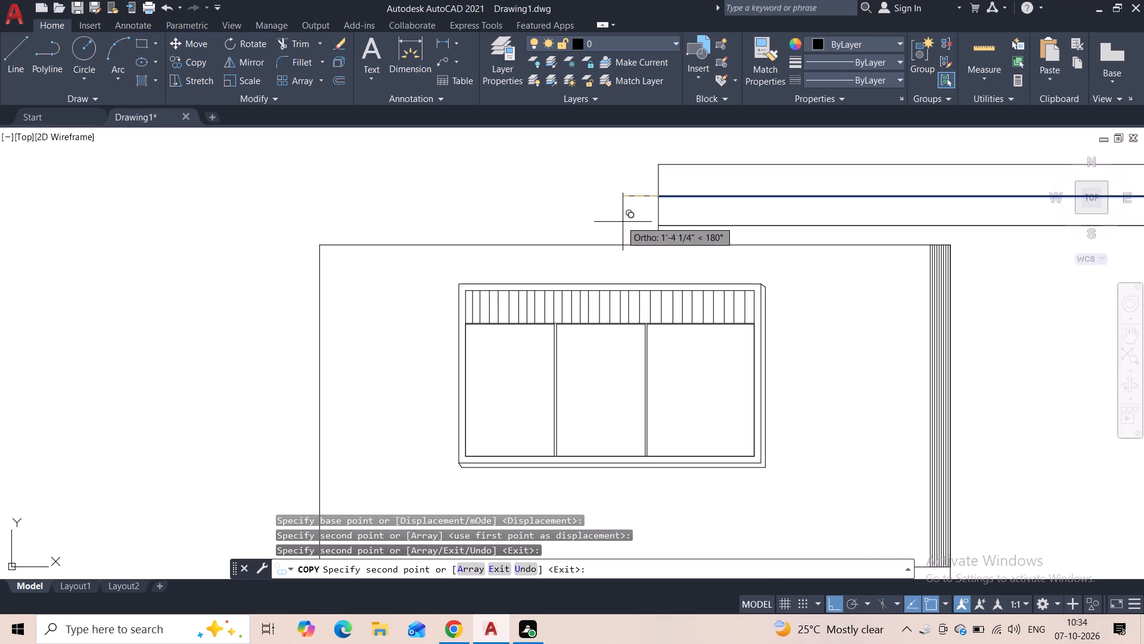
{"action": "key", "text": "Escape"}
Delete one of the two overlapping copies of the lower horizontal line in the rear outline.
{"action": "scroll", "coordinate": [649, 225], "scroll_direction": "up", "scroll_amount": 3}
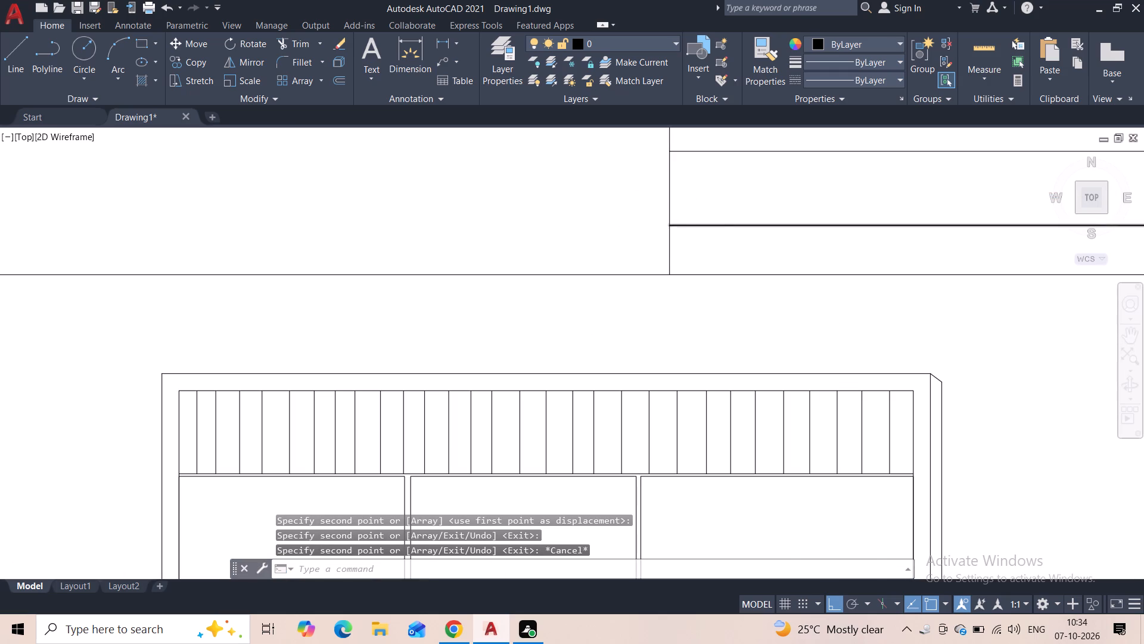
{"action": "left_click", "coordinate": [695, 225]}
{"action": "key", "text": "Delete"}
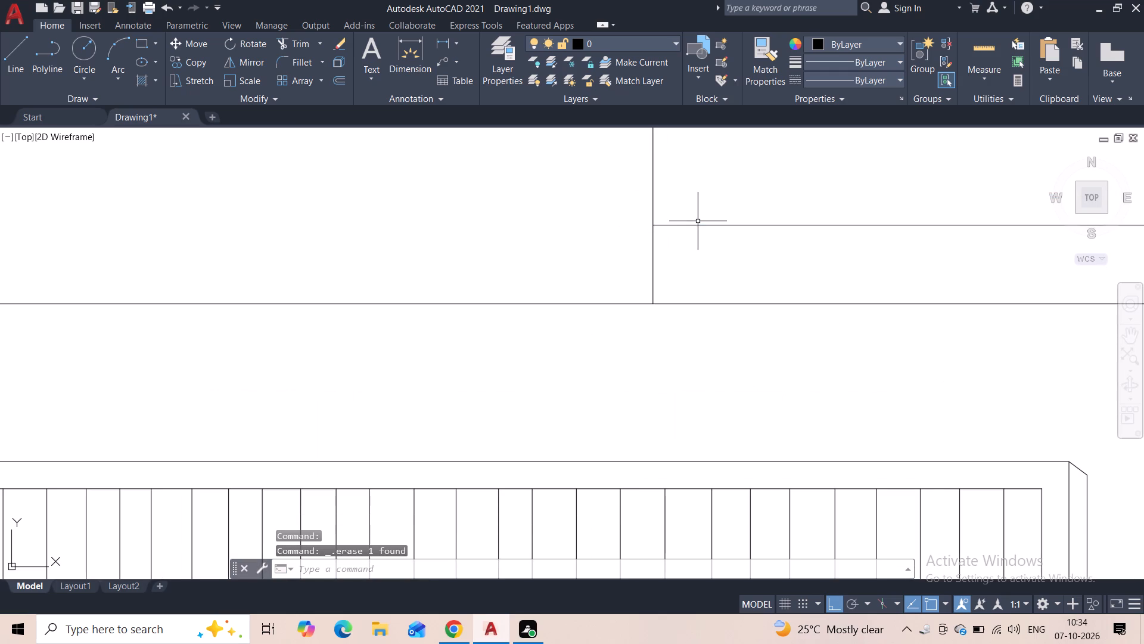
Offset the lower horizontal line in the rear outline 3" upward.
{"action": "left_click", "coordinate": [693, 227]}
{"action": "double_click", "coordinate": [692, 219]}
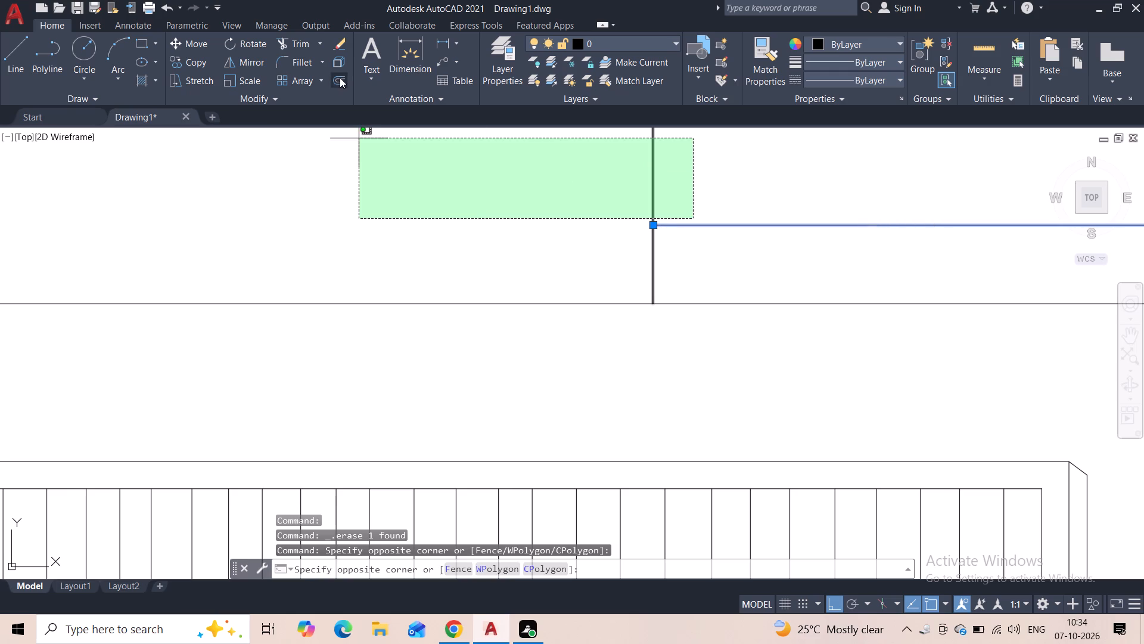
{"action": "key", "text": "Escape"}
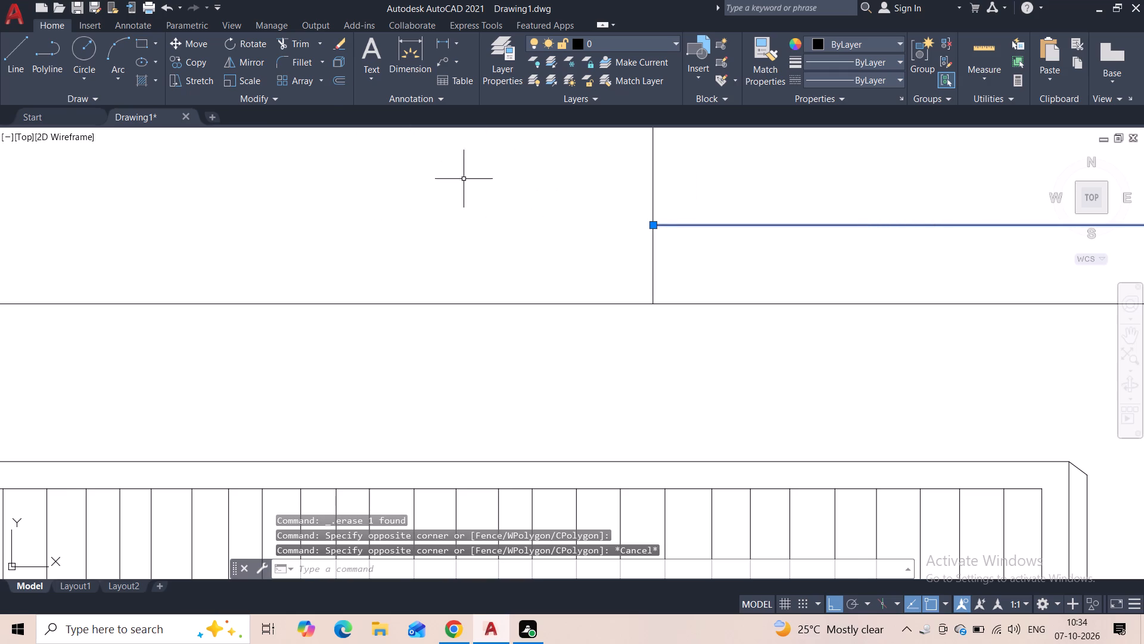
{"action": "scroll", "coordinate": [502, 248], "scroll_direction": "down", "scroll_amount": 2}
{"action": "scroll", "coordinate": [406, 201], "scroll_direction": "down", "scroll_amount": 2}
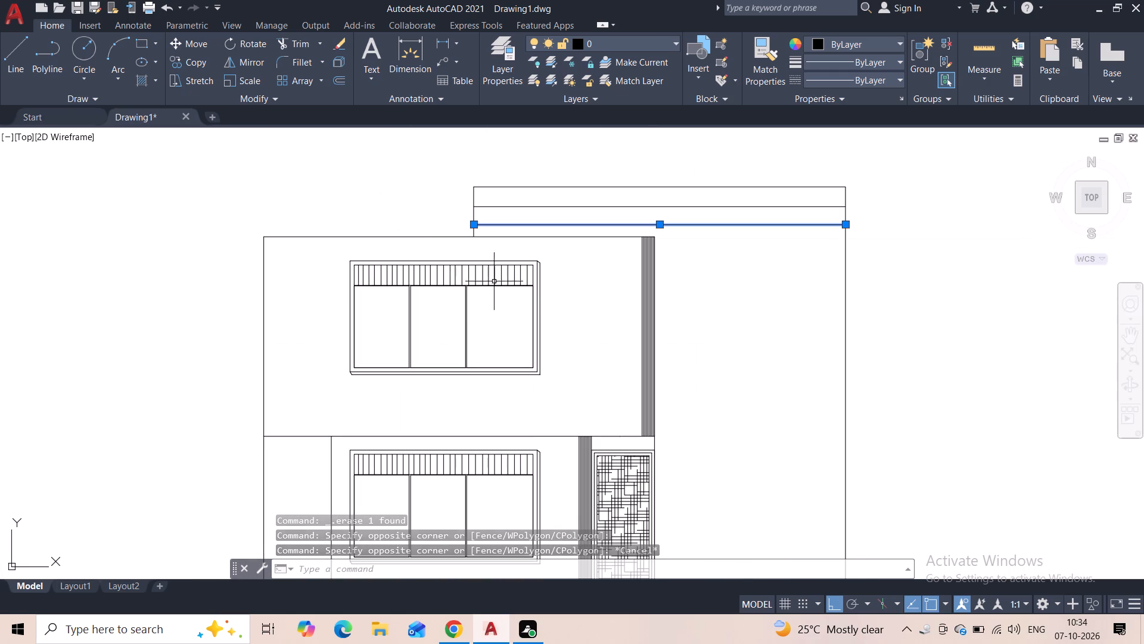
{"action": "left_click", "coordinate": [332, 86]}
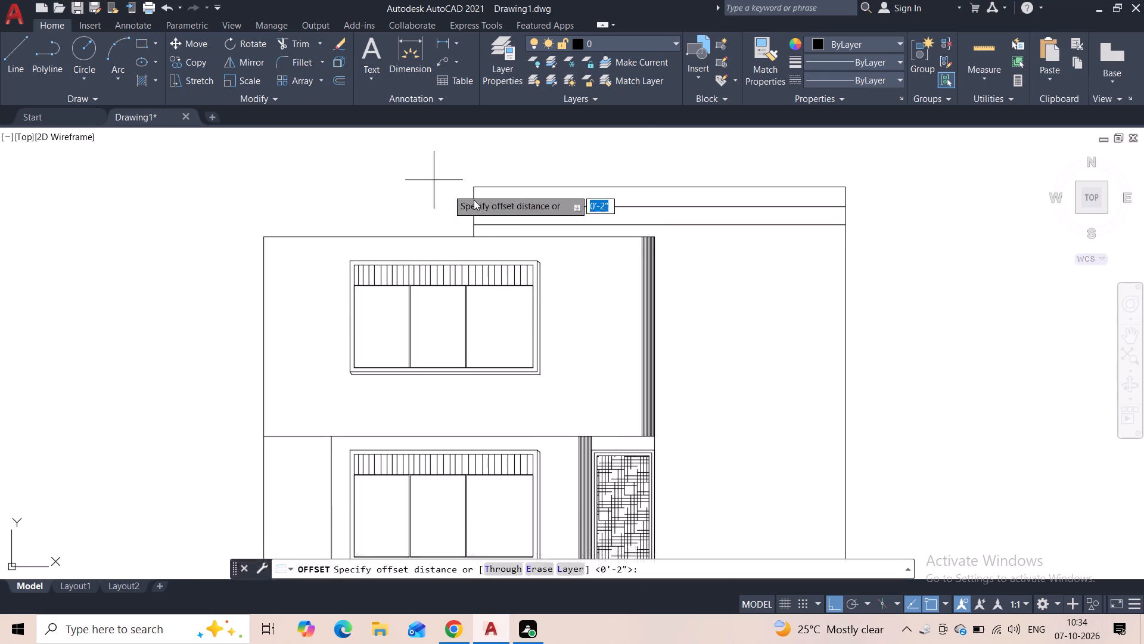
{"action": "scroll", "coordinate": [521, 222], "scroll_direction": "up", "scroll_amount": 3}
{"action": "type", "text": "3\""}
{"action": "key", "text": "Return"}
{"action": "left_click", "coordinate": [521, 222]}
{"action": "scroll", "coordinate": [543, 255], "scroll_direction": "down", "scroll_amount": 2}
{"action": "key", "text": "Escape"}
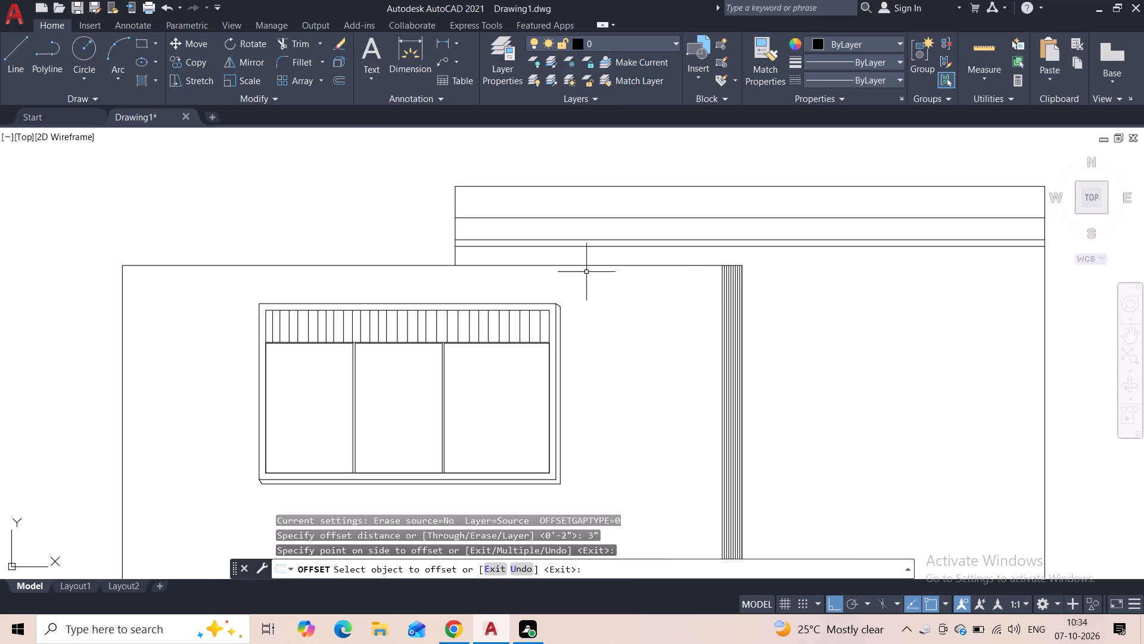
Draw a vertical line about 5'-2 3/4" down from the rear outline's lowest horizontal line, between the upper line strip and outer edge.
{"action": "middle_click_drag", "start_coordinate": [784, 311], "coordinate": [633, 264]}
{"action": "scroll", "coordinate": [632, 262], "scroll_direction": "down", "scroll_amount": 1}
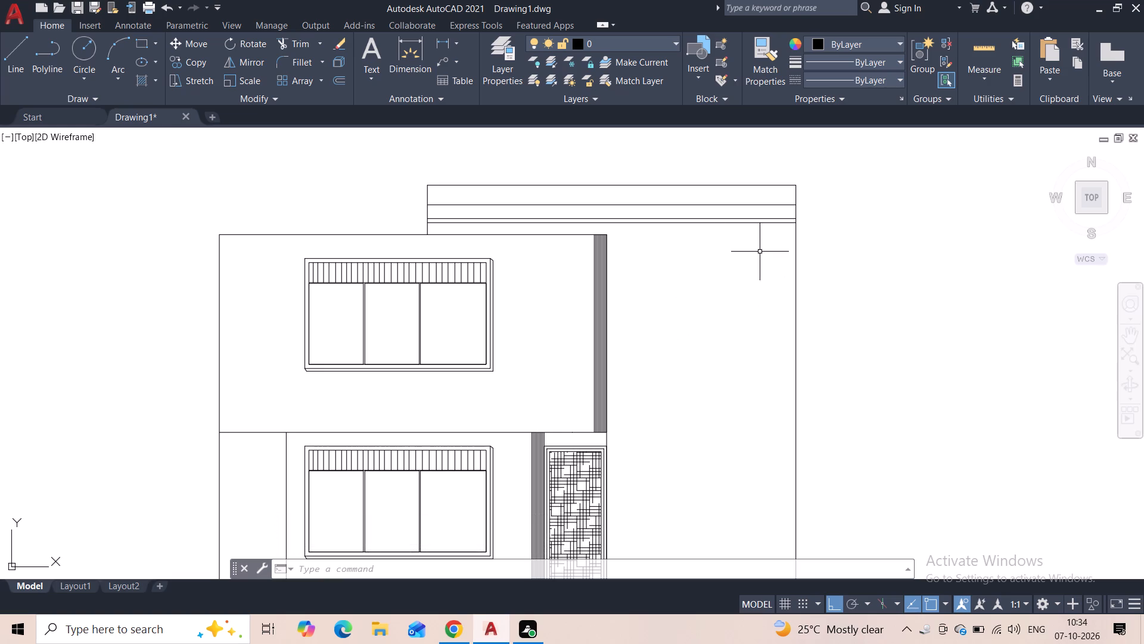
{"action": "middle_click_drag", "start_coordinate": [670, 320], "coordinate": [636, 274]}
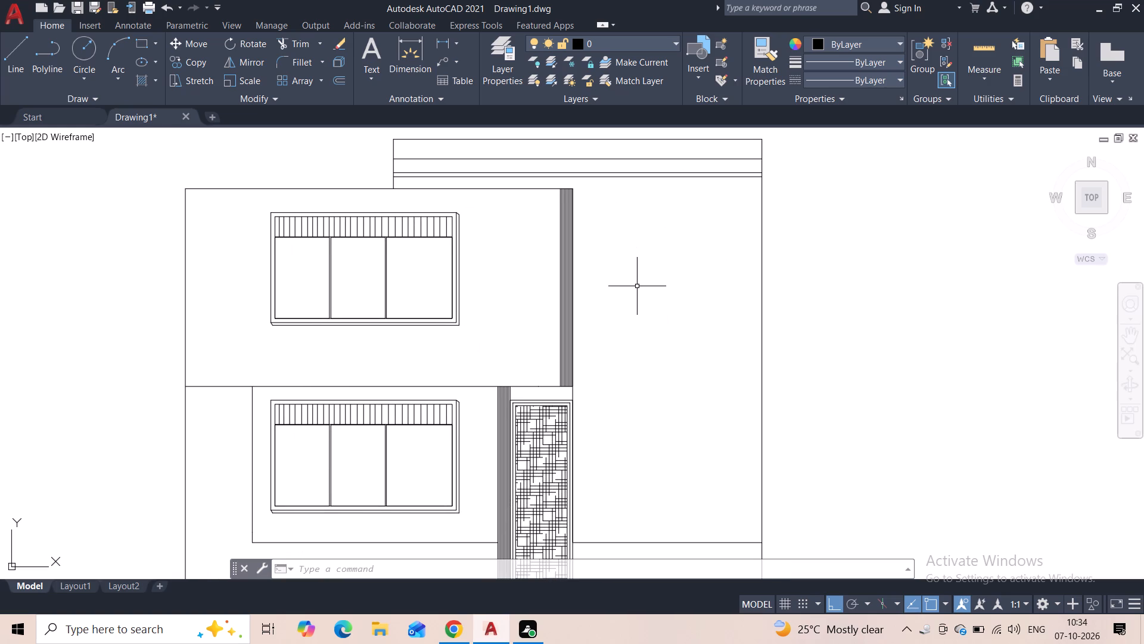
{"action": "scroll", "coordinate": [637, 318], "scroll_direction": "down", "scroll_amount": 1}
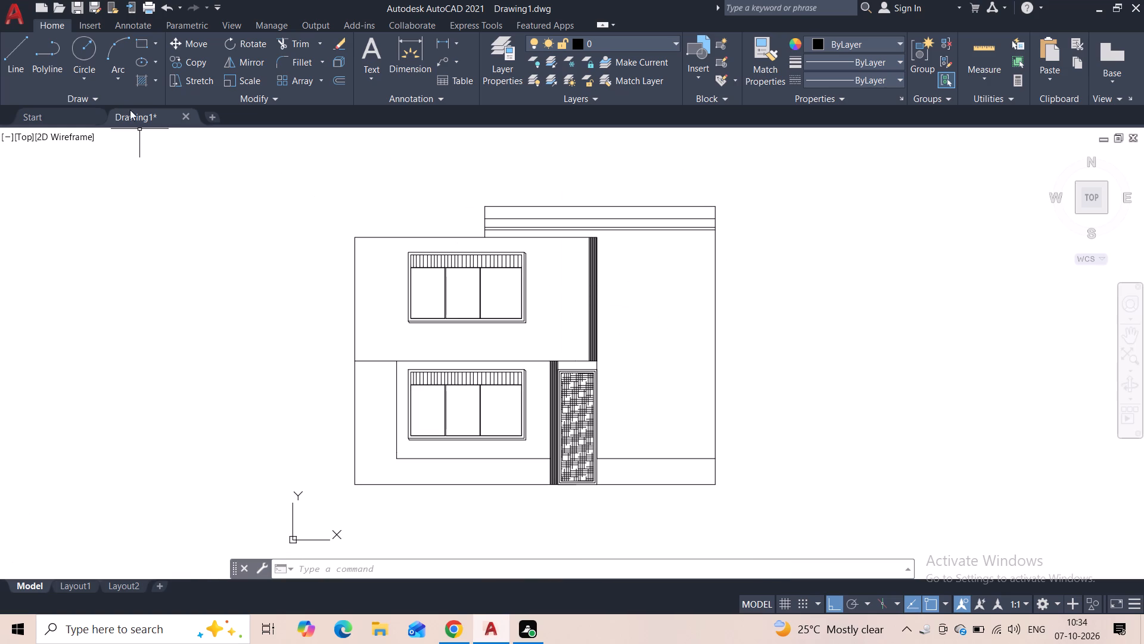
{"action": "left_click", "coordinate": [17, 63]}
{"action": "scroll", "coordinate": [631, 247], "scroll_direction": "up", "scroll_amount": 2}
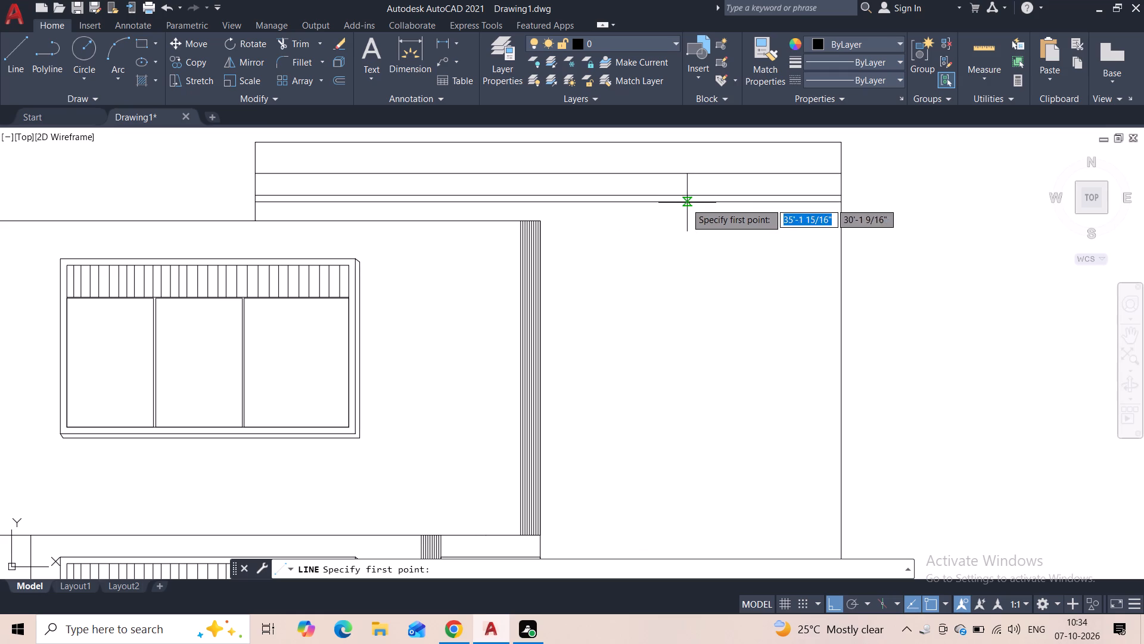
{"action": "left_click", "coordinate": [646, 206]}
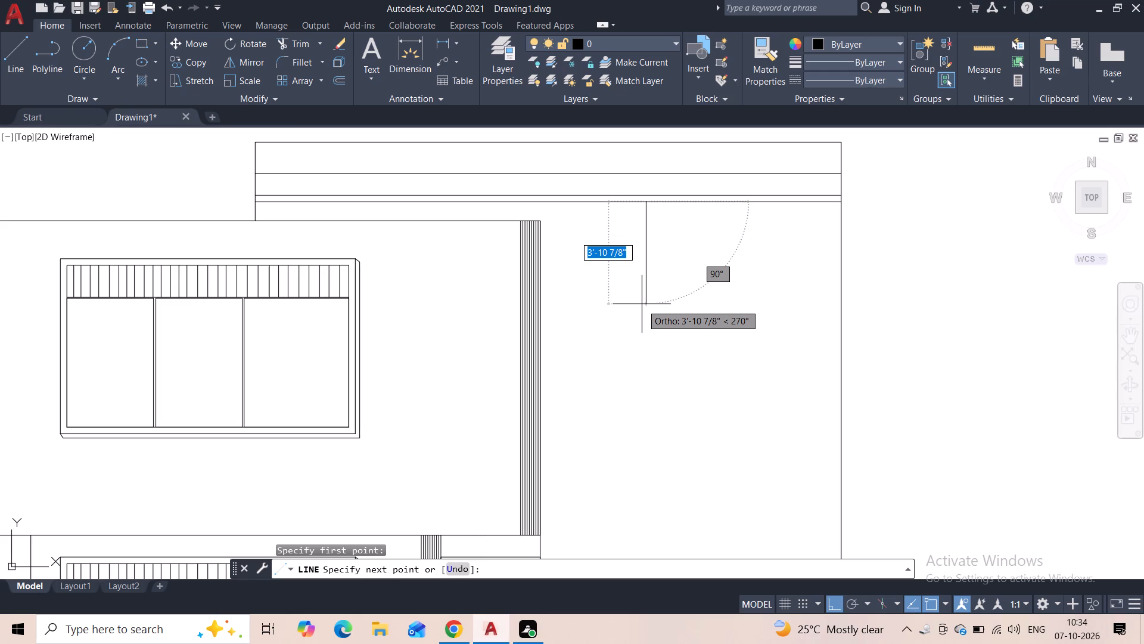
{"action": "scroll", "coordinate": [642, 304], "scroll_direction": "down", "scroll_amount": 1}
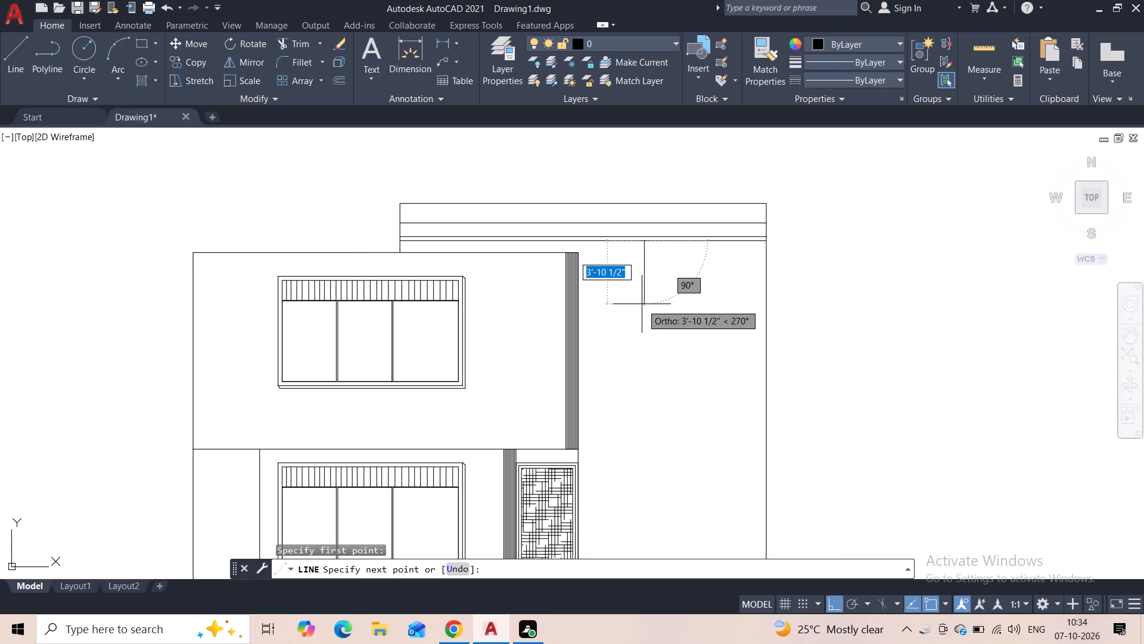
{"action": "scroll", "coordinate": [642, 304], "scroll_direction": "down", "scroll_amount": 2}
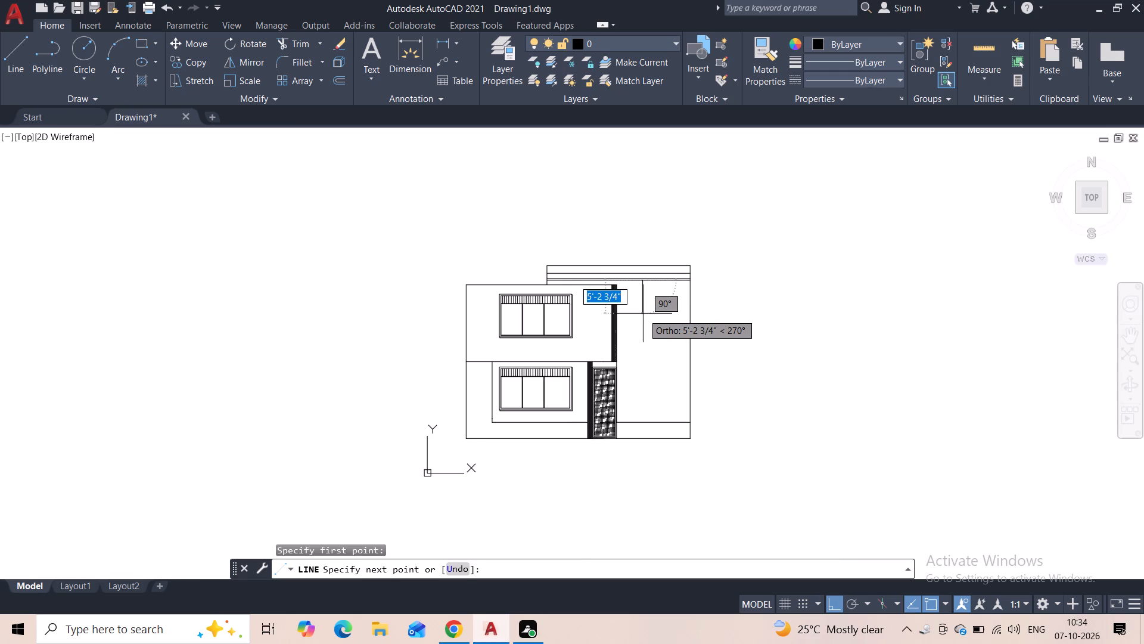
{"action": "left_click", "coordinate": [642, 313]}
{"action": "scroll", "coordinate": [642, 313], "scroll_direction": "up", "scroll_amount": 3}
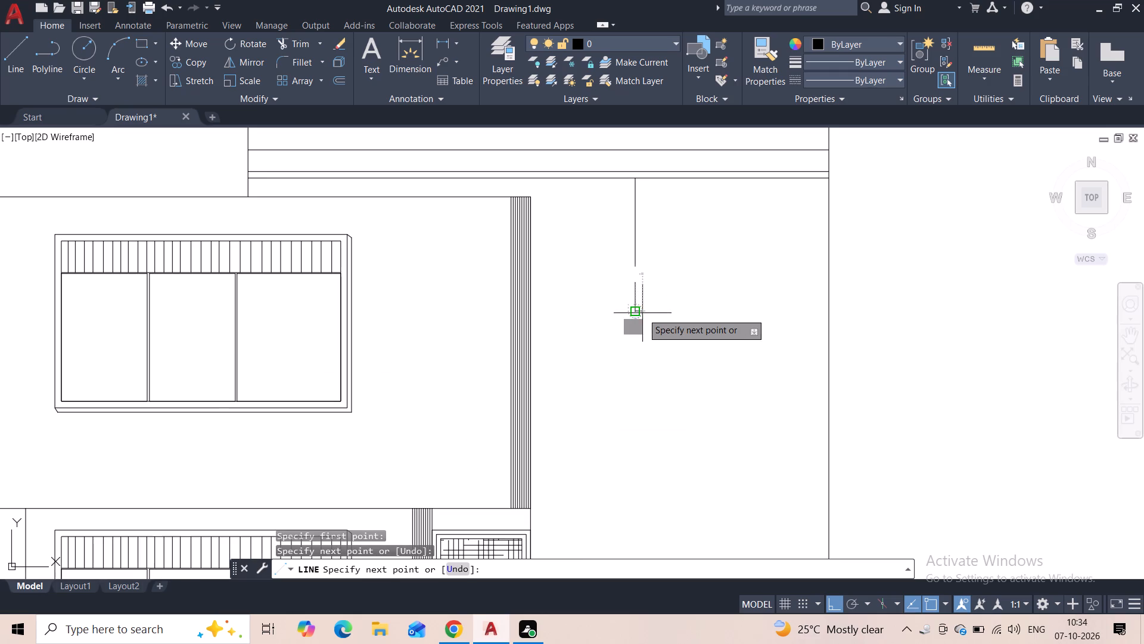
{"action": "key", "text": "Escape"}
Offset the new vertical line 3" to the right.
{"action": "left_click", "coordinate": [651, 249]}
{"action": "left_click", "coordinate": [608, 274]}
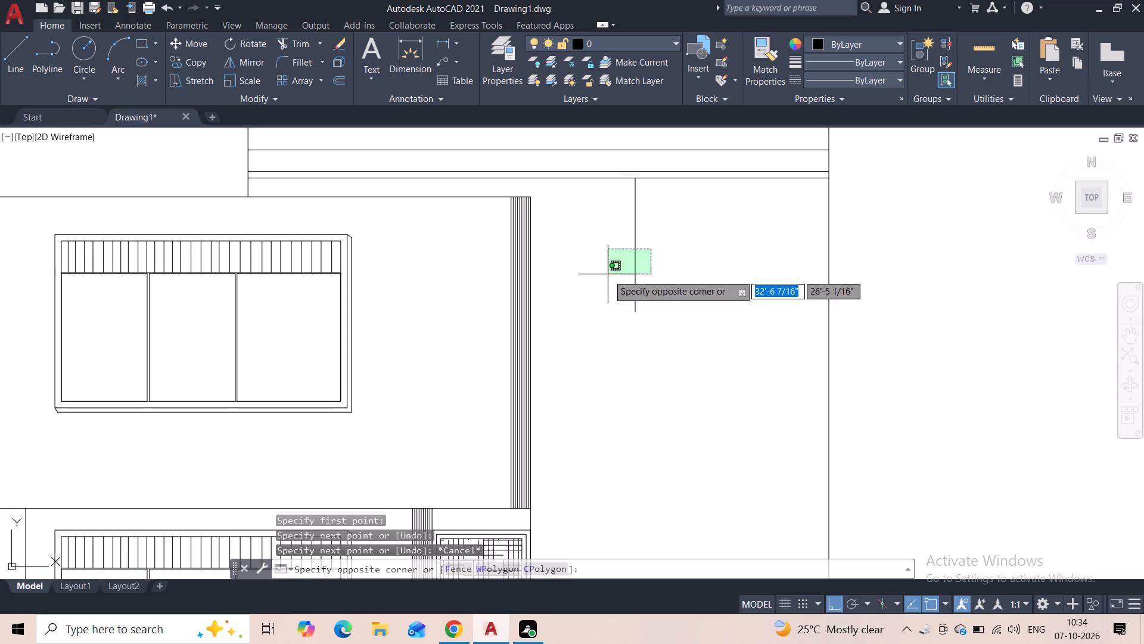
{"action": "left_click", "coordinate": [338, 76]}
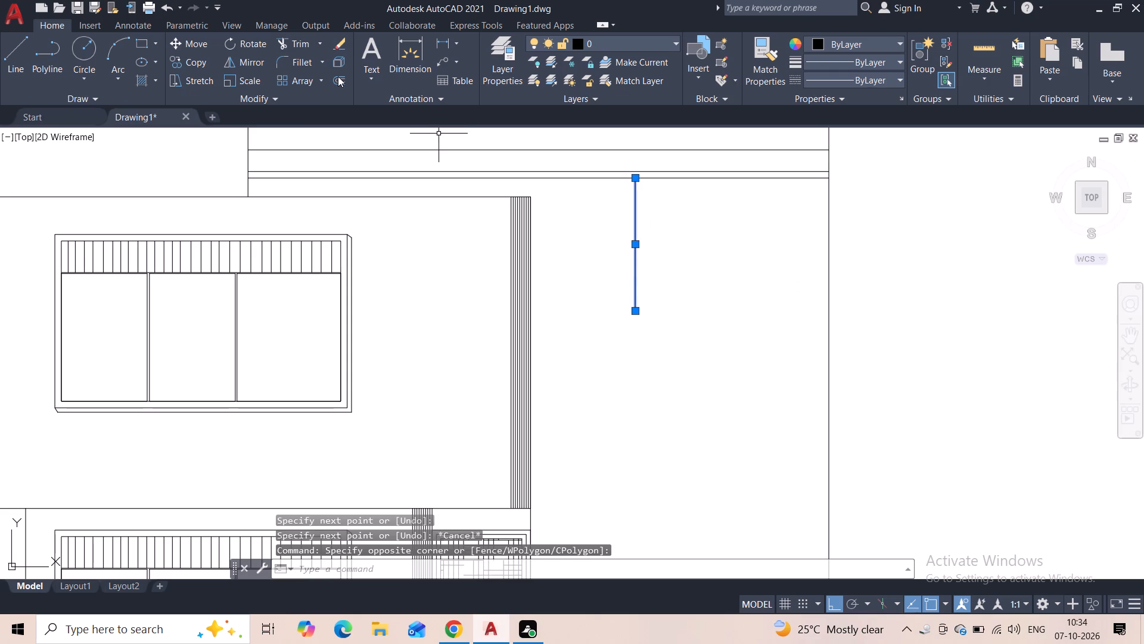
{"action": "type", "text": "3\""}
{"action": "key", "text": "Return"}
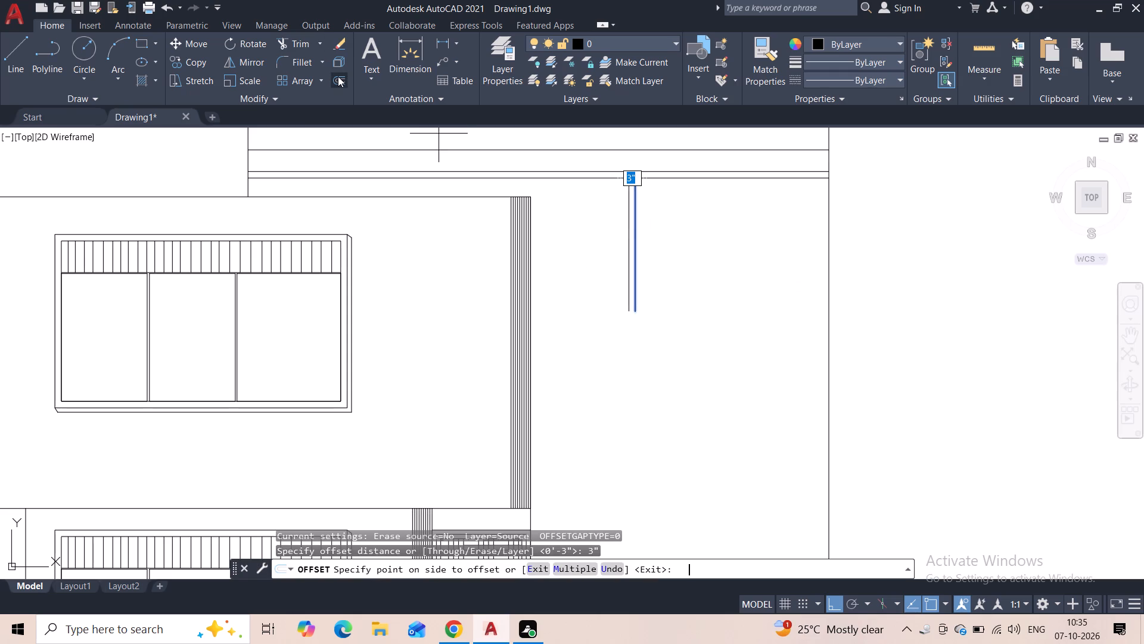
{"action": "left_click", "coordinate": [670, 234]}
{"action": "key", "text": "Escape"}
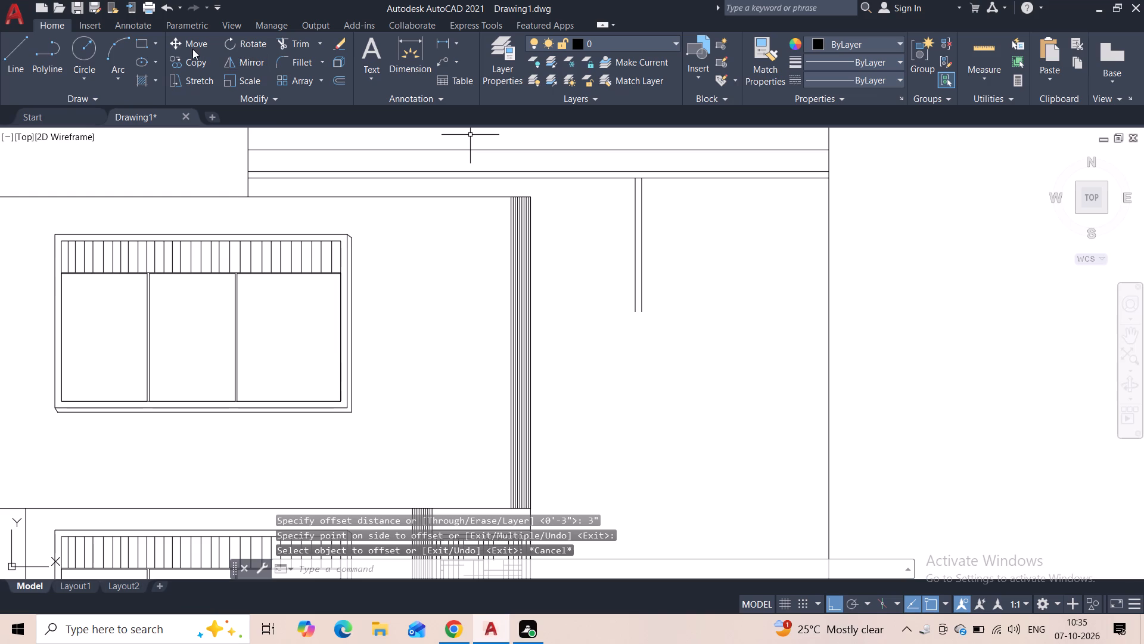
Draw a shorter vertical line about 2'-1" down from the rear outline's lowest horizontal line, close to its outer edge.
{"action": "left_click", "coordinate": [10, 65]}
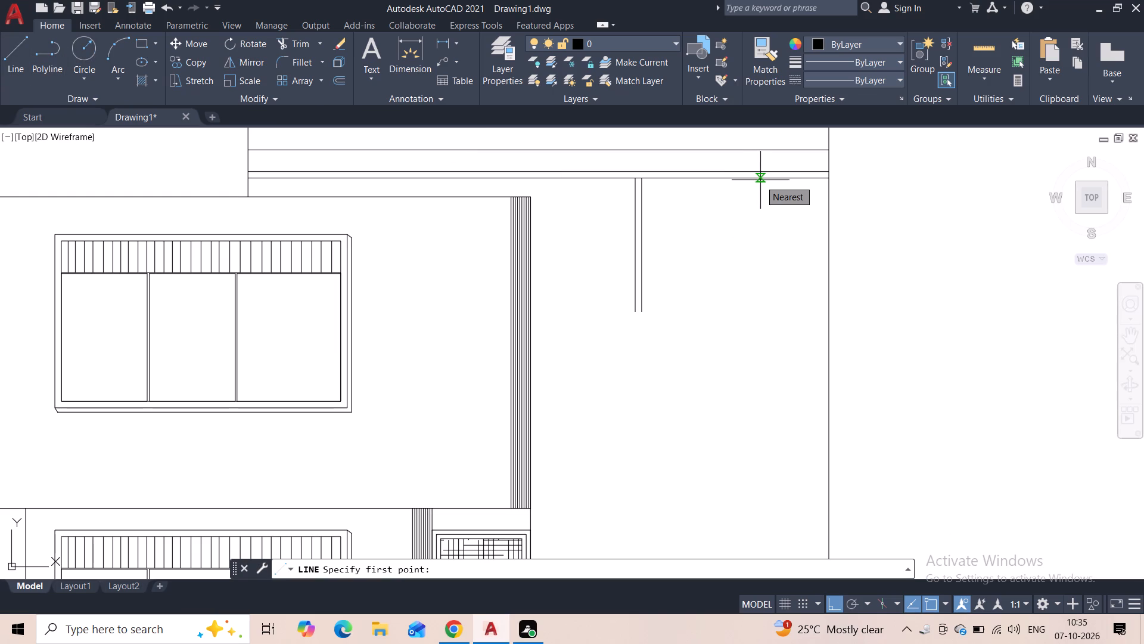
{"action": "left_click", "coordinate": [773, 180]}
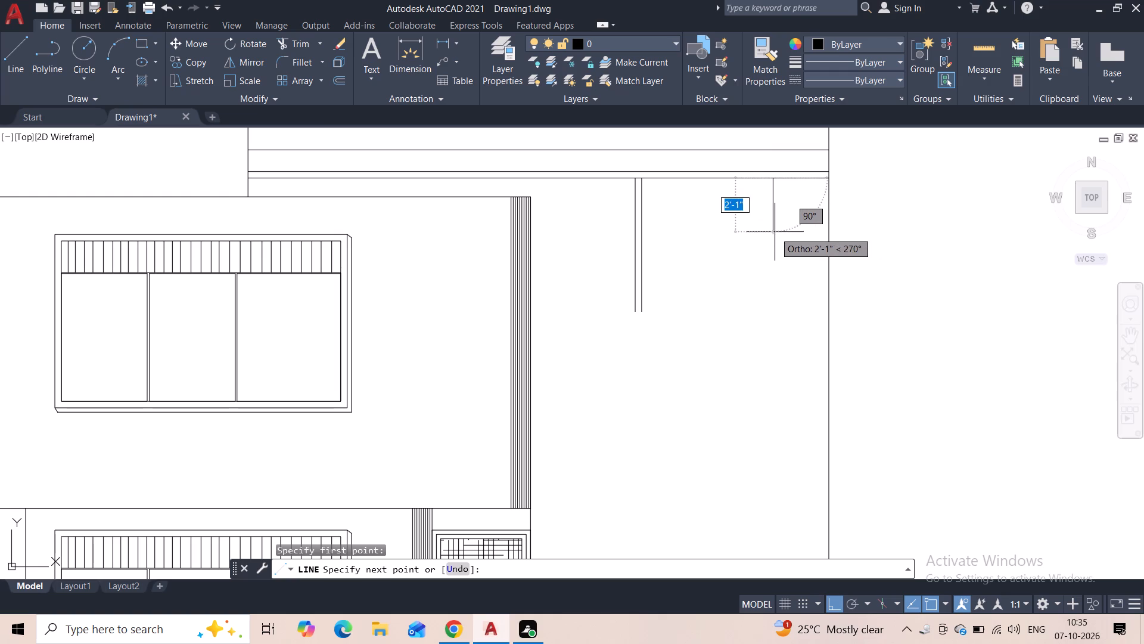
{"action": "left_click", "coordinate": [775, 232]}
{"action": "key", "text": "Escape"}
Offset the shorter vertical line 3" to the right, toward the rear outline's outer edge.
{"action": "left_click", "coordinate": [784, 208]}
{"action": "left_click", "coordinate": [757, 219]}
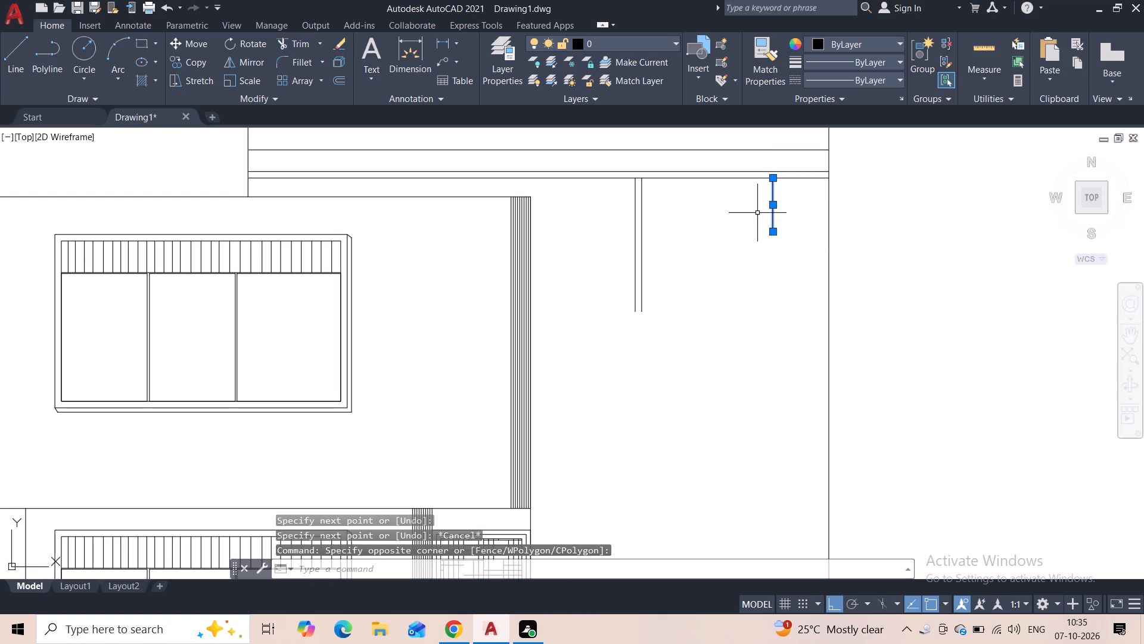
{"action": "left_click", "coordinate": [341, 81]}
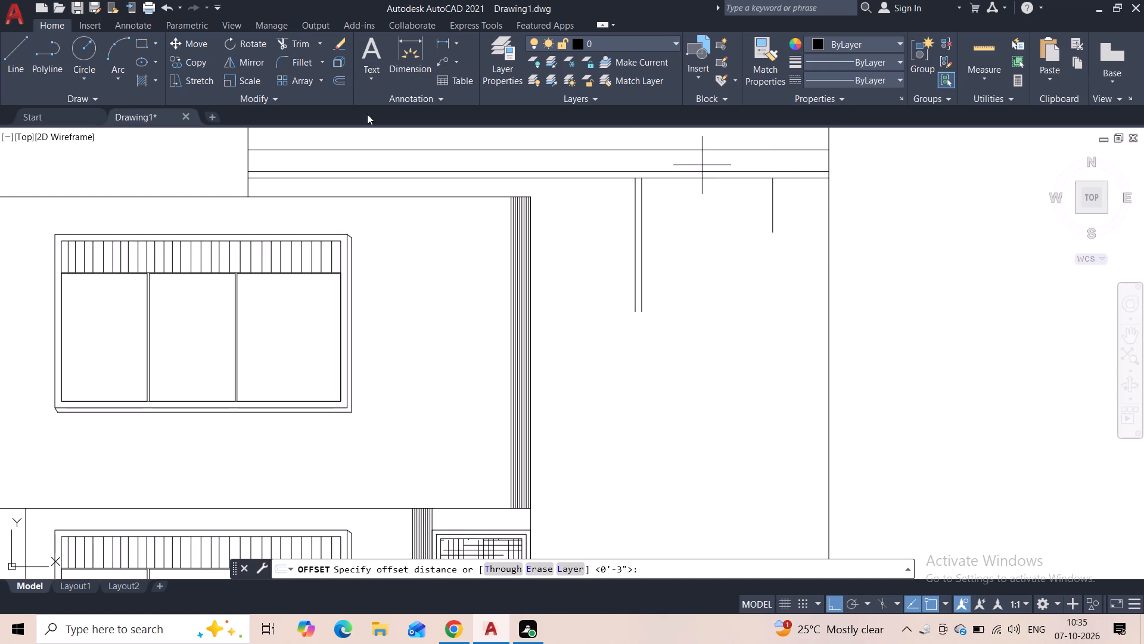
{"action": "key", "text": "3"}
{"action": "key", "text": "shift+quotedbl"}
{"action": "key", "text": "Return"}
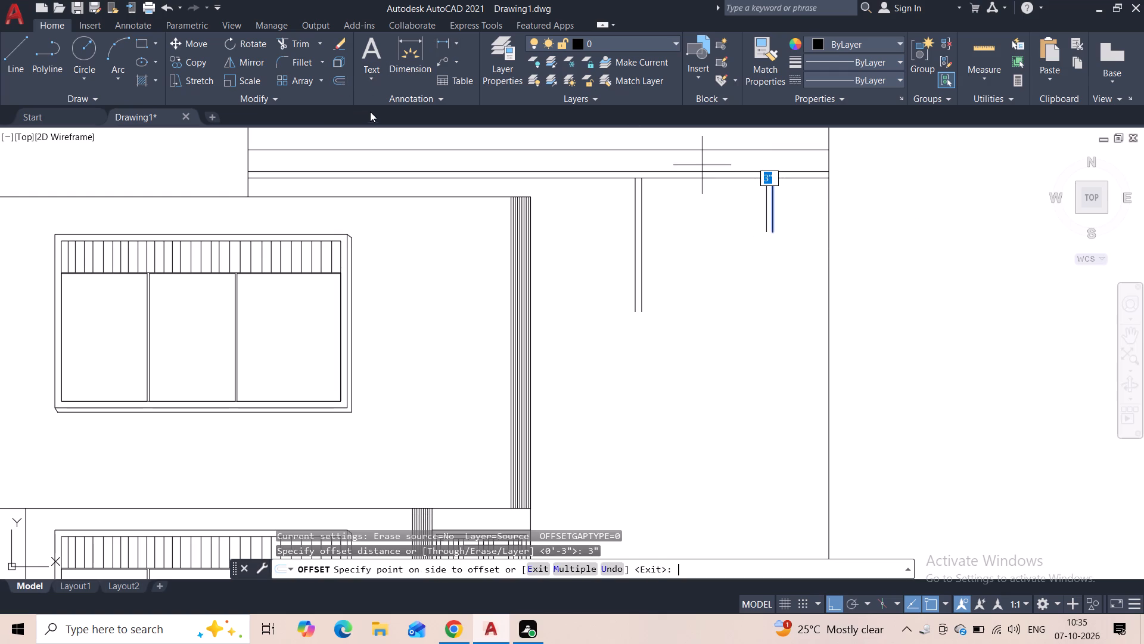
{"action": "left_click", "coordinate": [810, 220]}
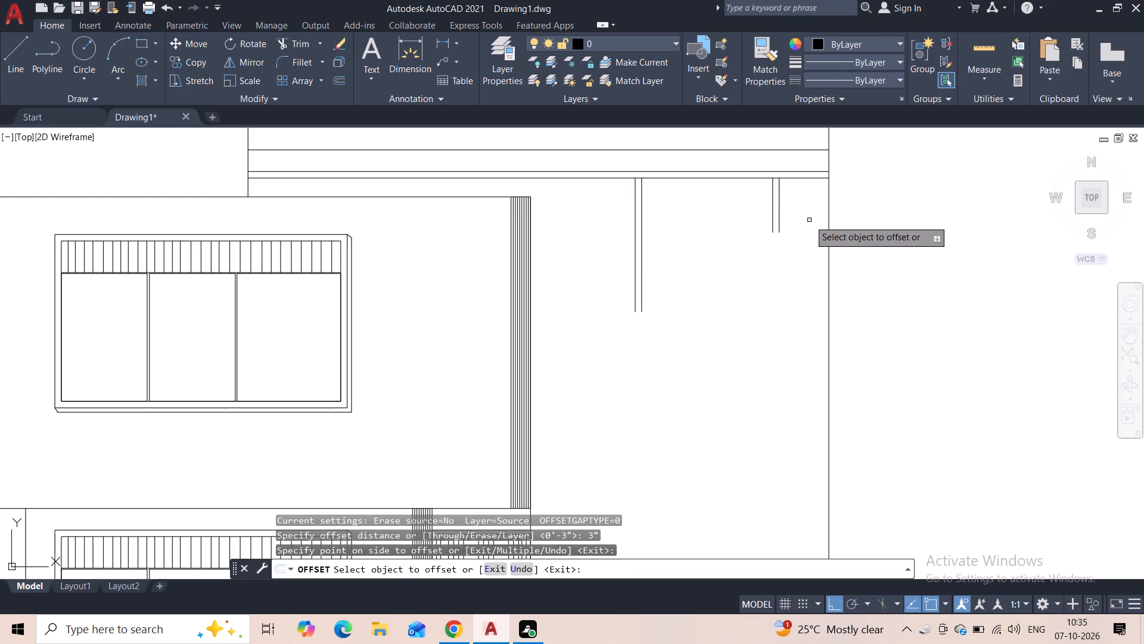
{"action": "key", "text": "Escape"}
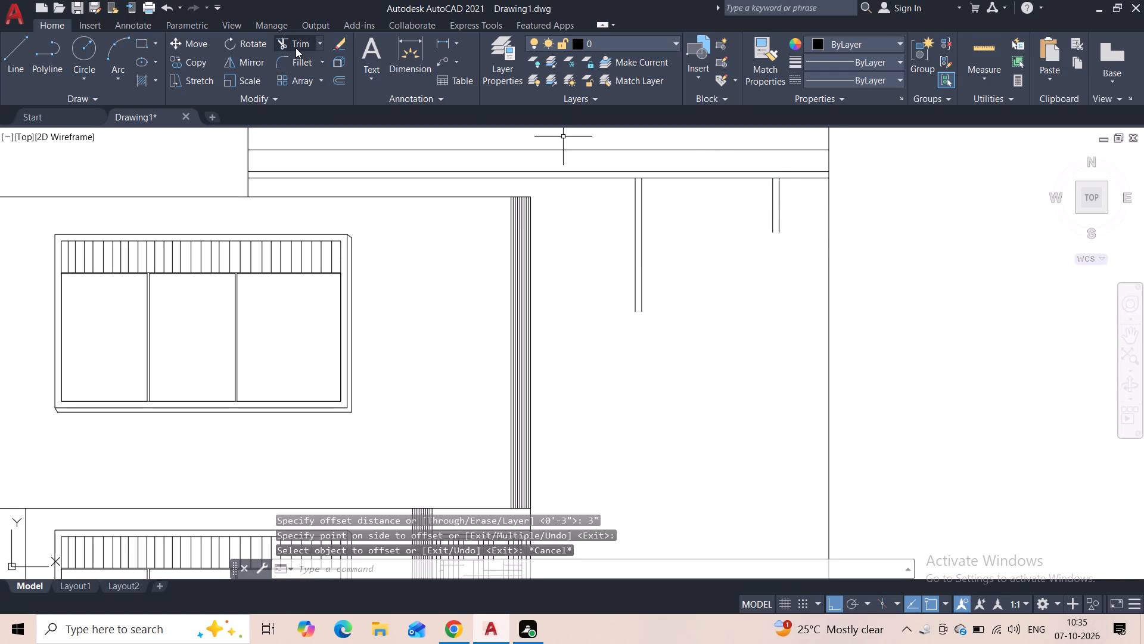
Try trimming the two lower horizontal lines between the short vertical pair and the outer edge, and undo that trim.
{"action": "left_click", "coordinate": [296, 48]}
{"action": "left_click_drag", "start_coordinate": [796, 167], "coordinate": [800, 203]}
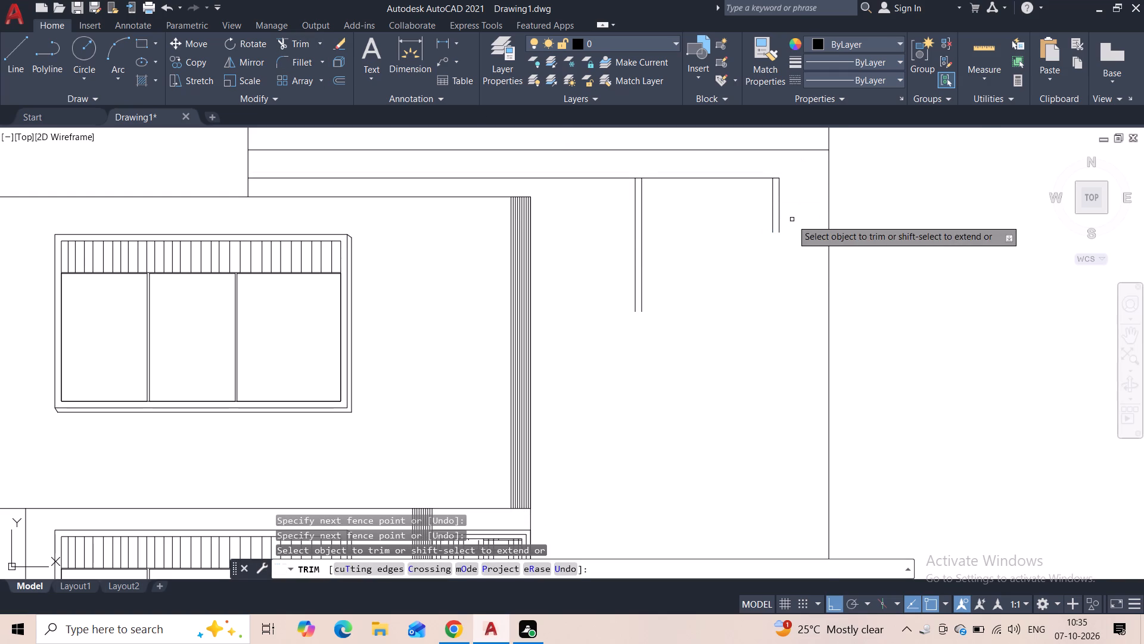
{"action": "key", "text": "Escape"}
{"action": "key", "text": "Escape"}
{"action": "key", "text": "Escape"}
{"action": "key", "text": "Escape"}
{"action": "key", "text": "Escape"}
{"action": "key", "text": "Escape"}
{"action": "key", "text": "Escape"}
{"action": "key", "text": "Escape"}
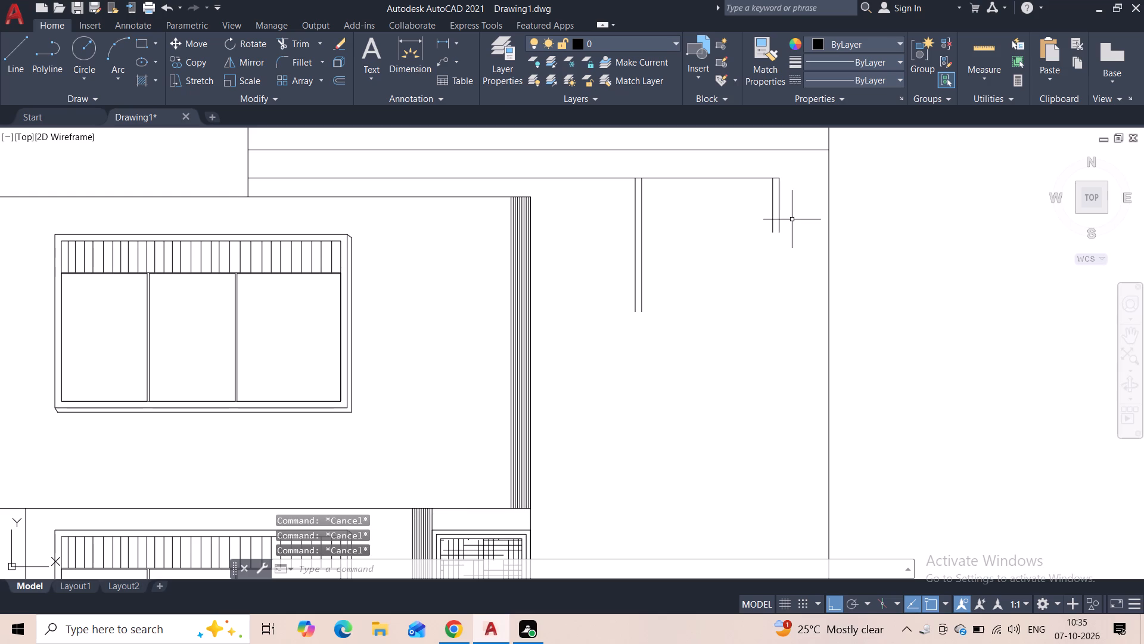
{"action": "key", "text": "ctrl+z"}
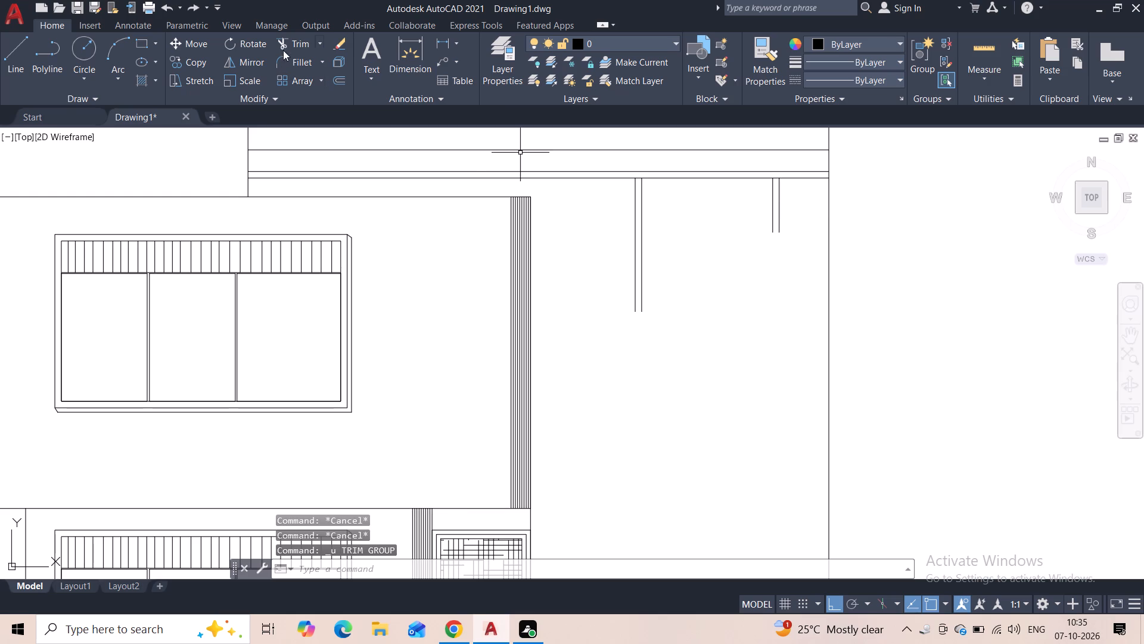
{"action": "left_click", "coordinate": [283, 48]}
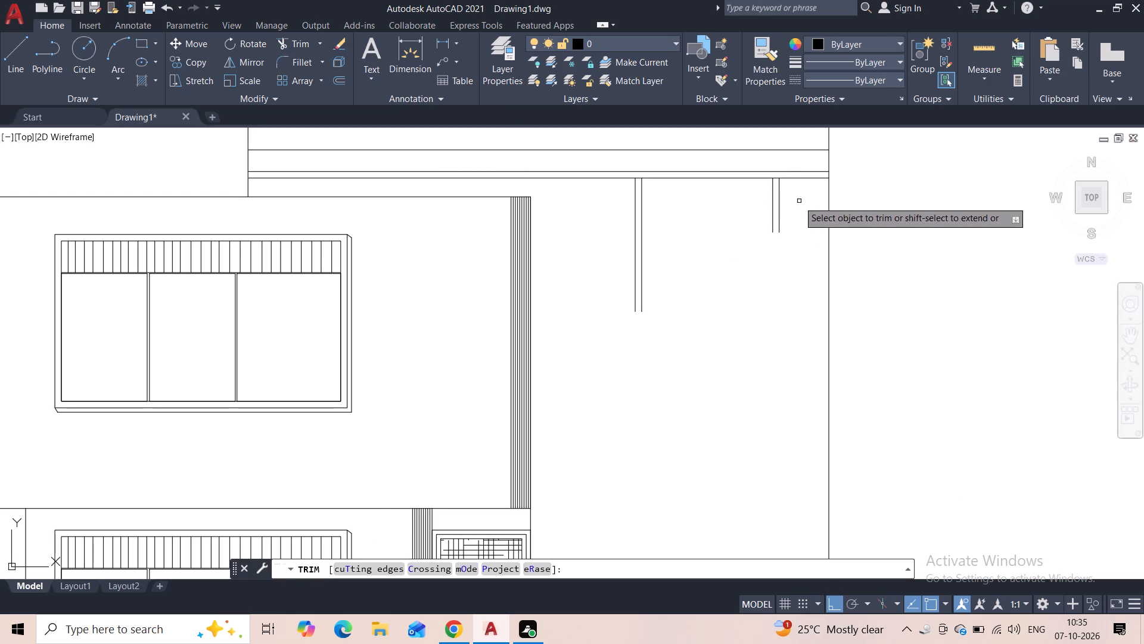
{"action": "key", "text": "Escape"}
Draw a vertical connector from the top of the short pair's outer line up to the next horizontal line.
{"action": "scroll", "coordinate": [772, 193], "scroll_direction": "up", "scroll_amount": 3}
{"action": "middle_click_drag", "start_coordinate": [732, 205], "coordinate": [719, 280]}
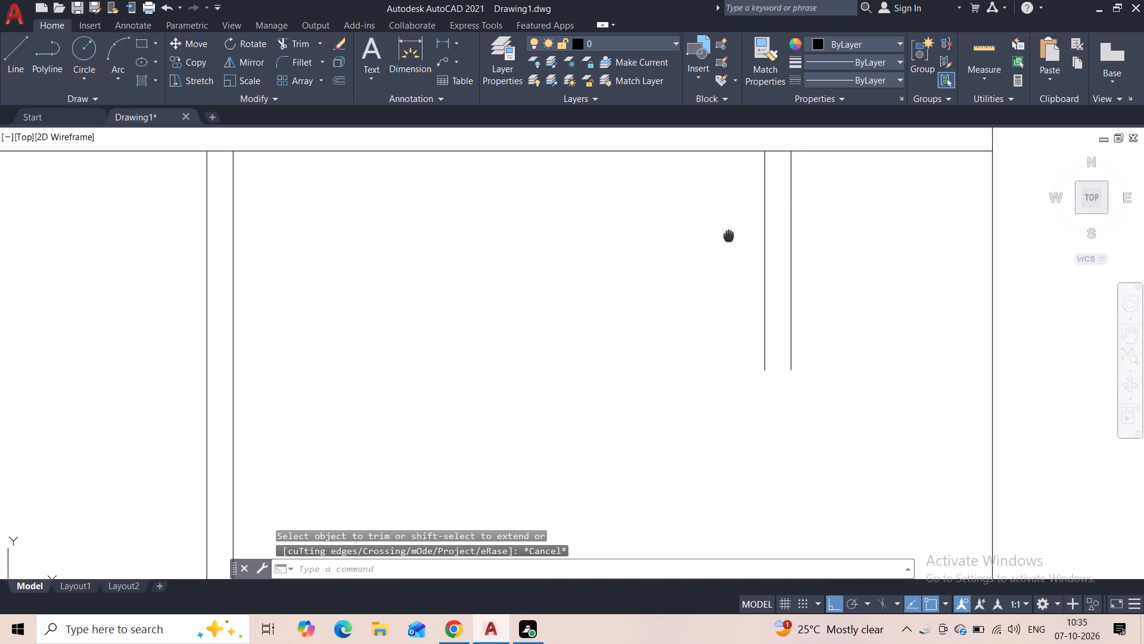
{"action": "middle_click_drag", "start_coordinate": [719, 280], "coordinate": [710, 304]}
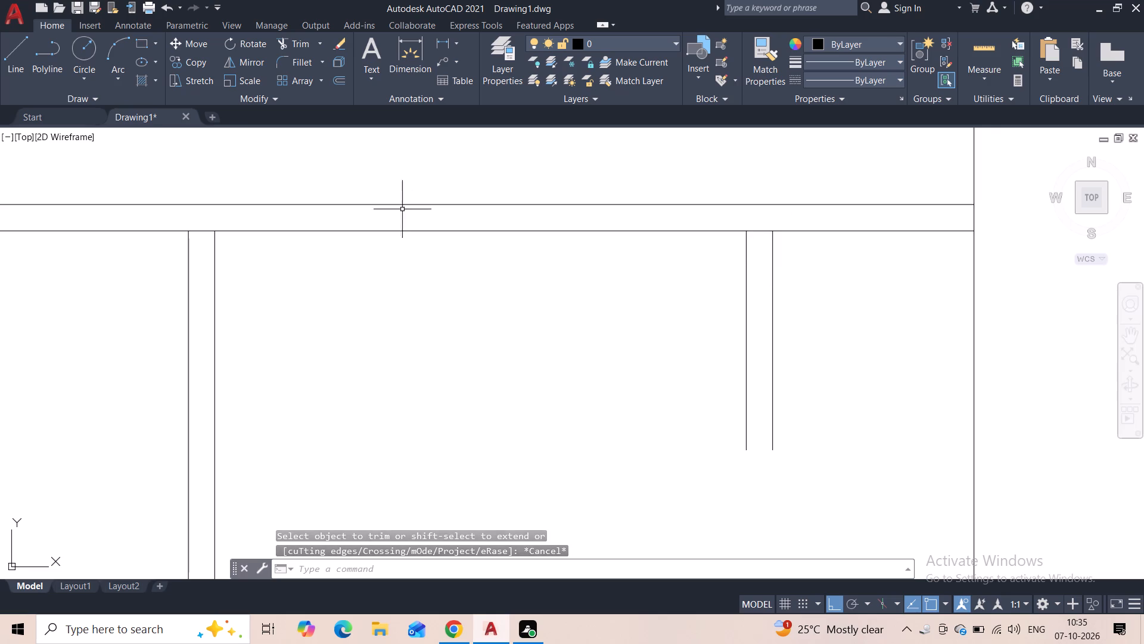
{"action": "left_click", "coordinate": [13, 55]}
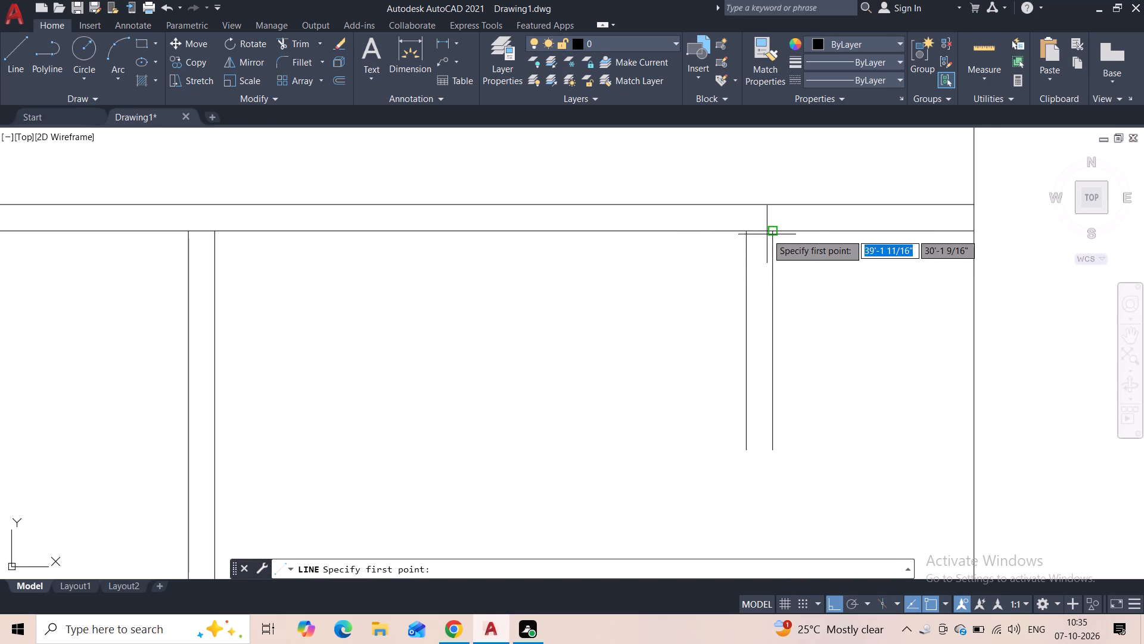
{"action": "left_click", "coordinate": [767, 234]}
{"action": "left_click", "coordinate": [767, 208]}
{"action": "key", "text": "Escape"}
Trim both horizontal lines beyond the connector and the lower line's segments between the short and long vertical pairs.
{"action": "left_click", "coordinate": [280, 45]}
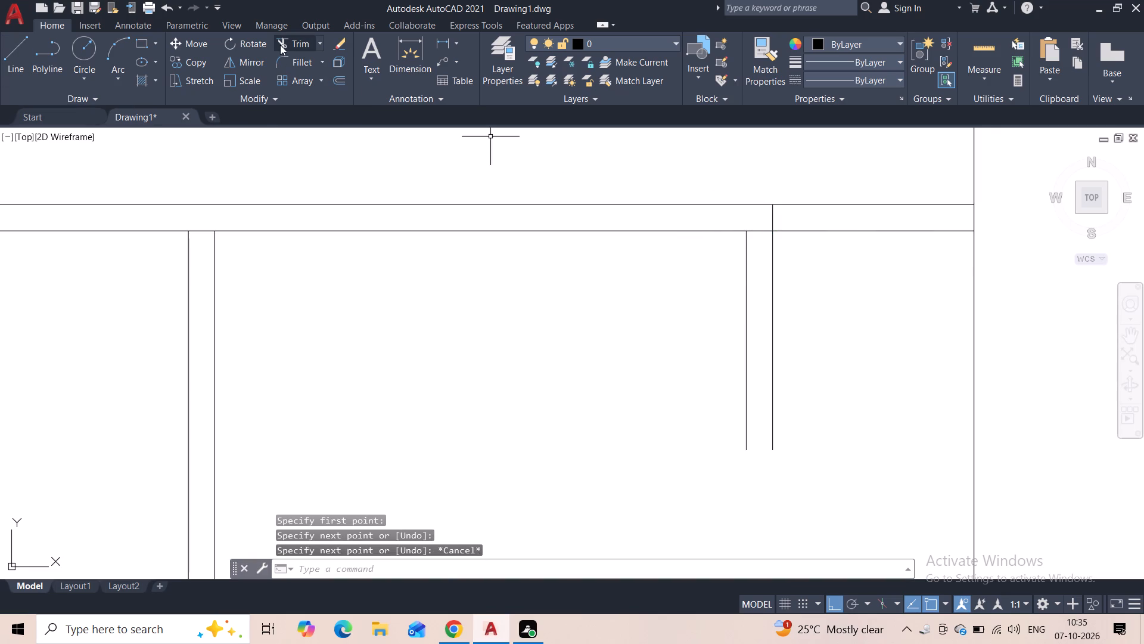
{"action": "left_click_drag", "start_coordinate": [843, 194], "coordinate": [856, 285]}
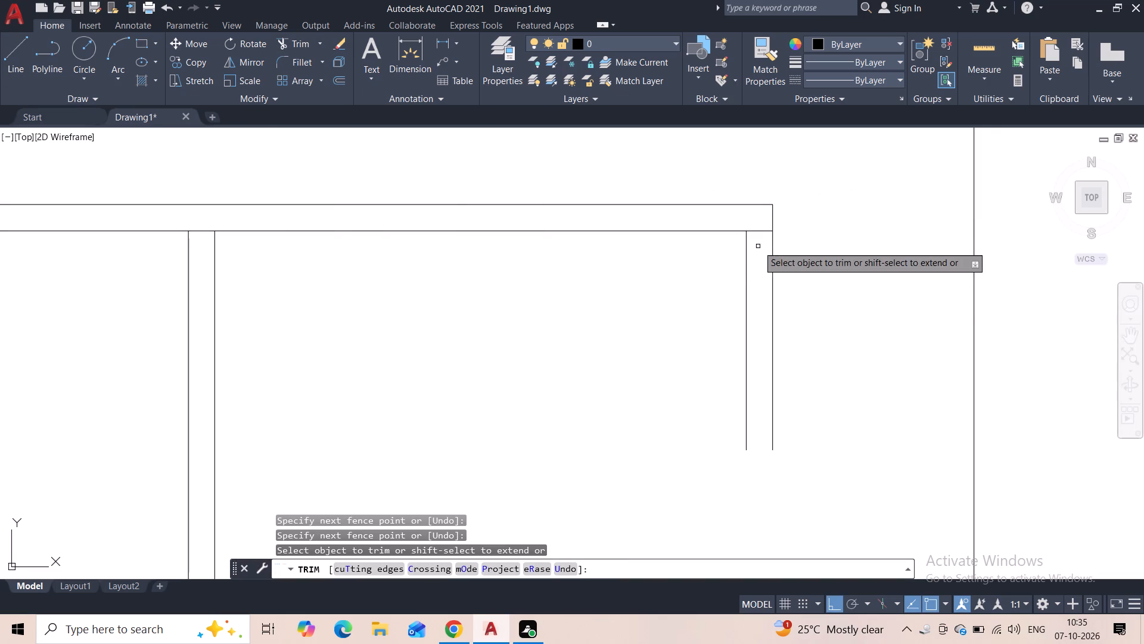
{"action": "left_click_drag", "start_coordinate": [756, 226], "coordinate": [756, 264]}
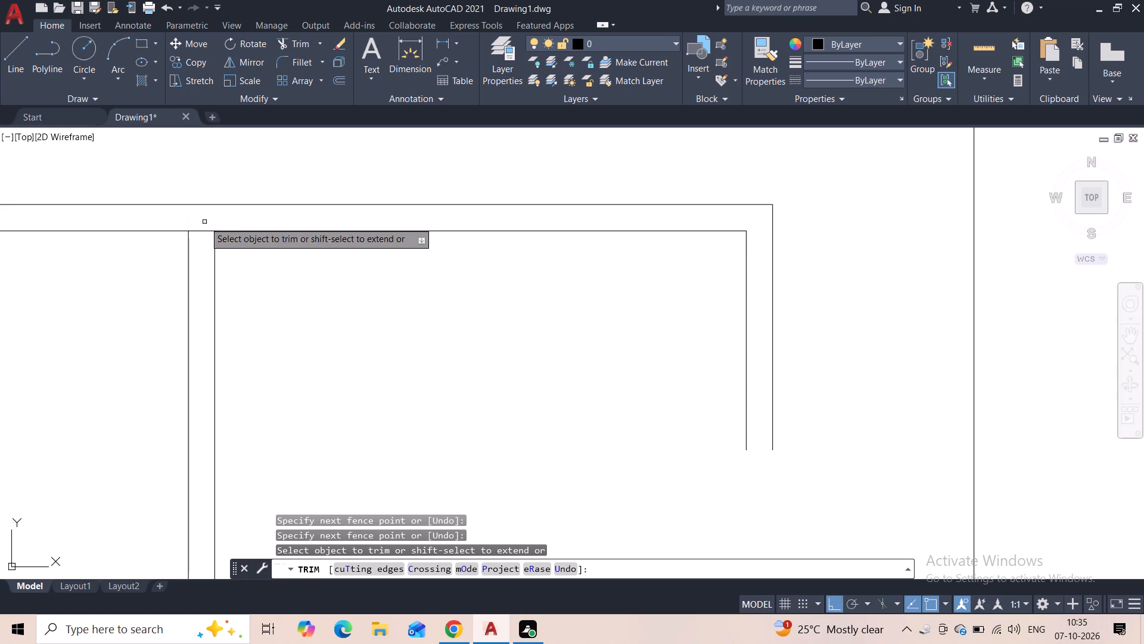
{"action": "left_click_drag", "start_coordinate": [204, 222], "coordinate": [202, 261]}
{"action": "key", "text": "Escape"}
Draw a rectangle about 1'-9 3/16" by 8 1/16" inside the rear outline's top band, near its left end.
{"action": "scroll", "coordinate": [273, 319], "scroll_direction": "down", "scroll_amount": 4}
{"action": "scroll", "coordinate": [299, 360], "scroll_direction": "down", "scroll_amount": 2}
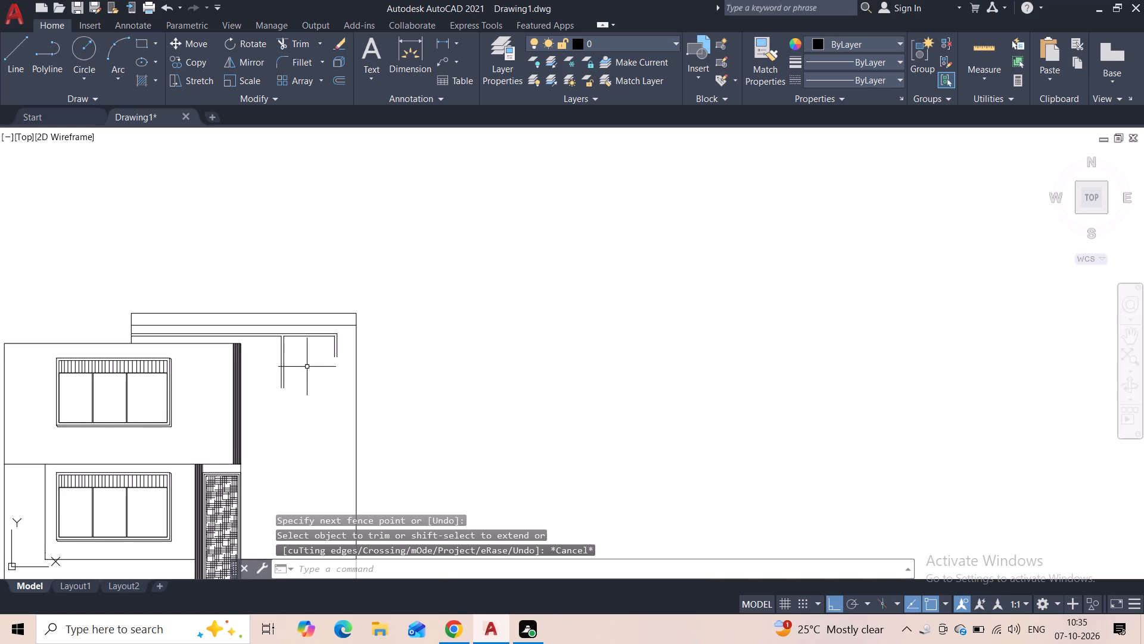
{"action": "middle_click_drag", "start_coordinate": [308, 370], "coordinate": [334, 326]}
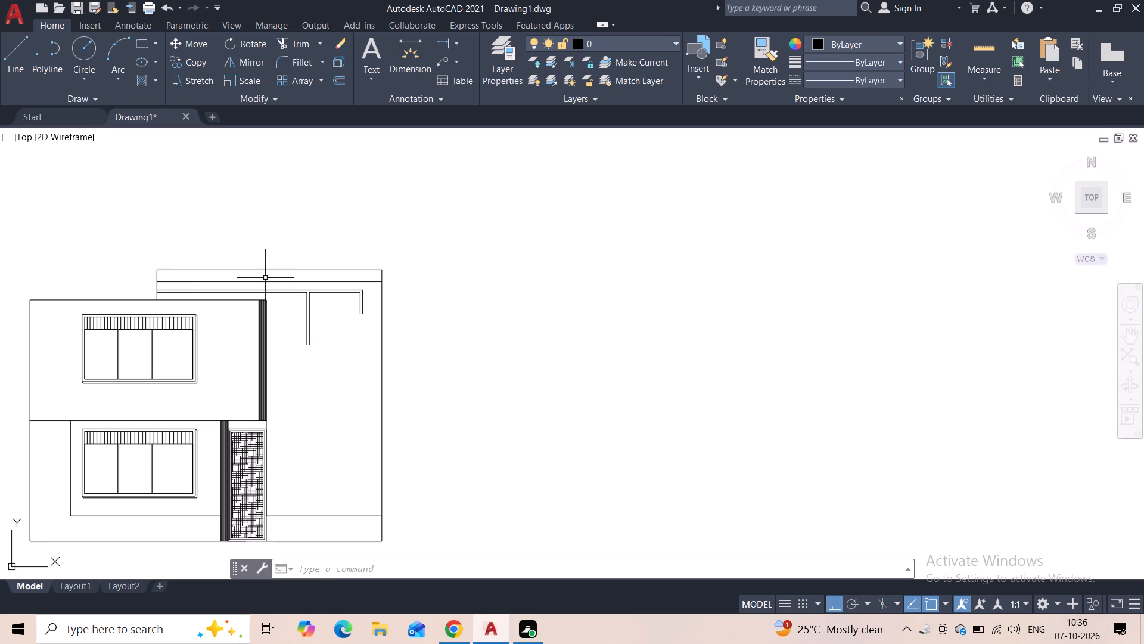
{"action": "scroll", "coordinate": [168, 284], "scroll_direction": "up", "scroll_amount": 2}
{"action": "scroll", "coordinate": [172, 225], "scroll_direction": "up", "scroll_amount": 1}
{"action": "middle_click_drag", "start_coordinate": [172, 227], "coordinate": [218, 219]}
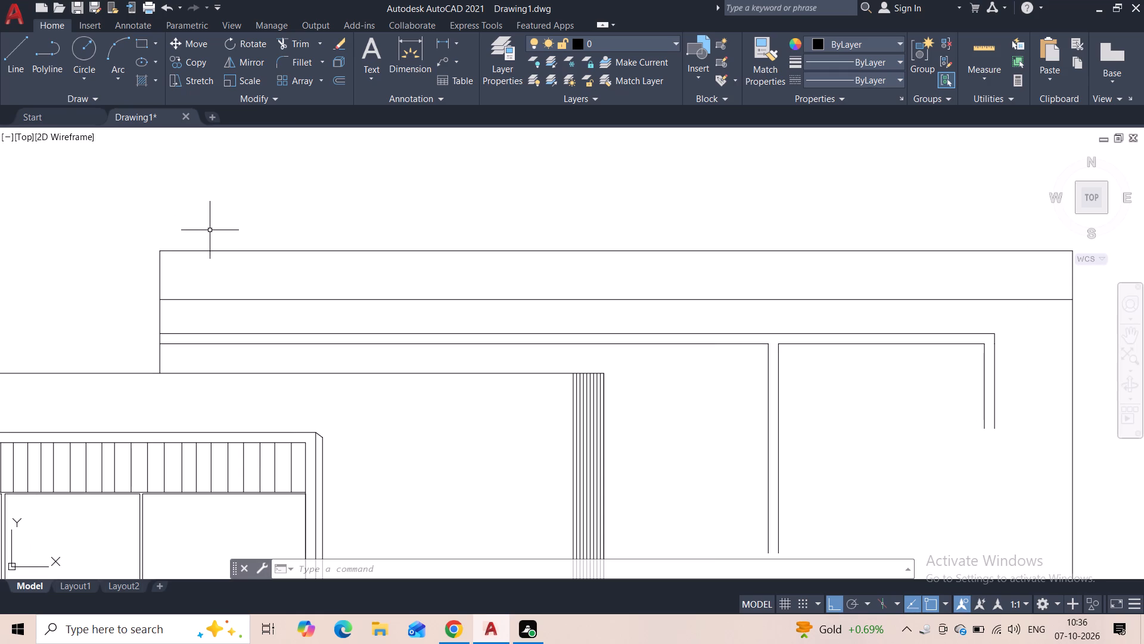
{"action": "left_click", "coordinate": [137, 42]}
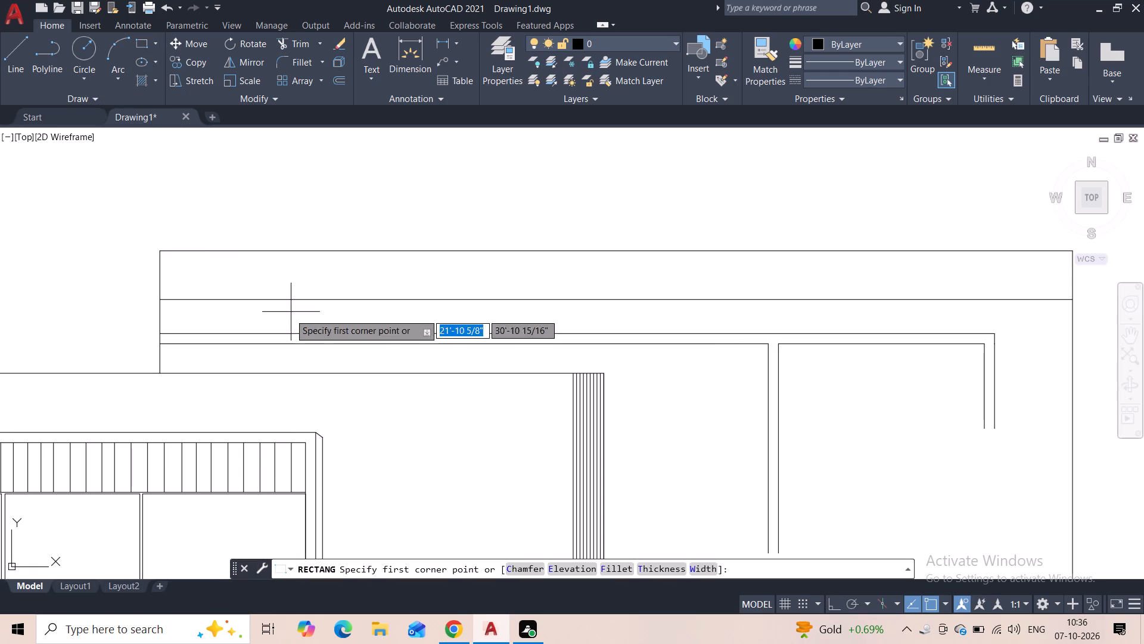
{"action": "left_click", "coordinate": [184, 261]}
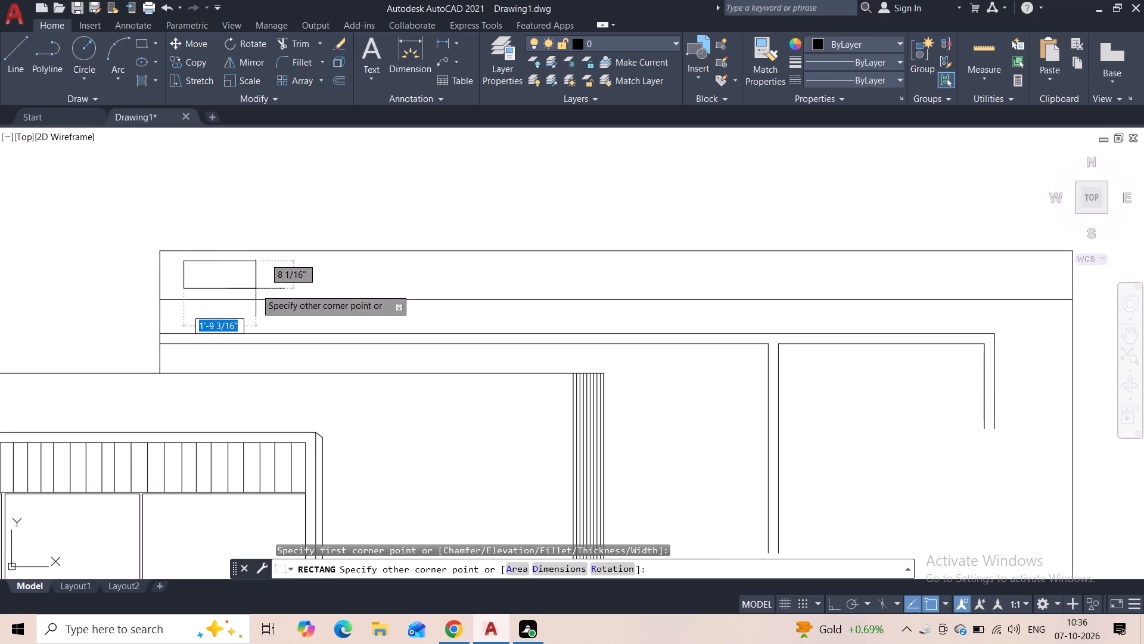
{"action": "left_click", "coordinate": [256, 289]}
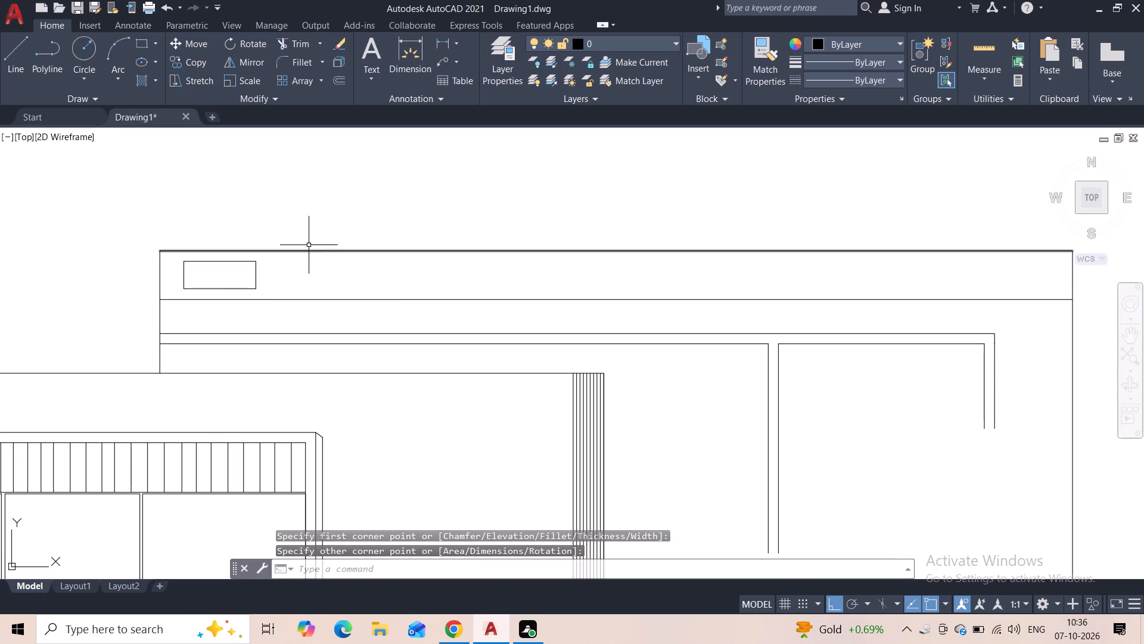
Draw a horizontal line about 7 1/16" long from the rectangle's left-side midpoint to the rear outline's left edge.
{"action": "left_click", "coordinate": [9, 60]}
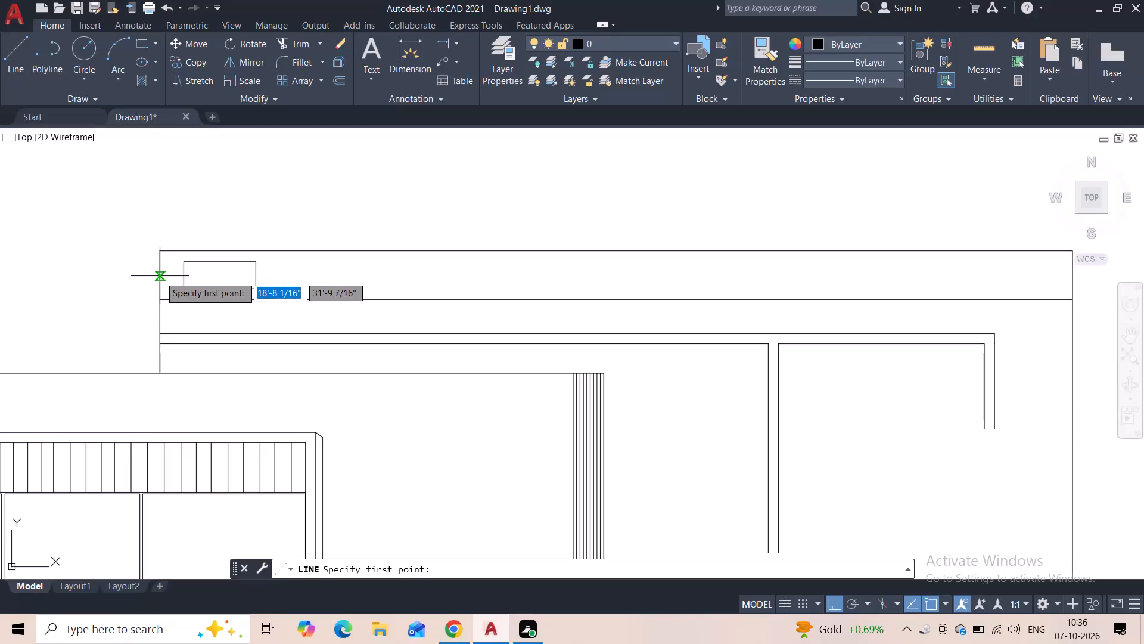
{"action": "left_click", "coordinate": [185, 278]}
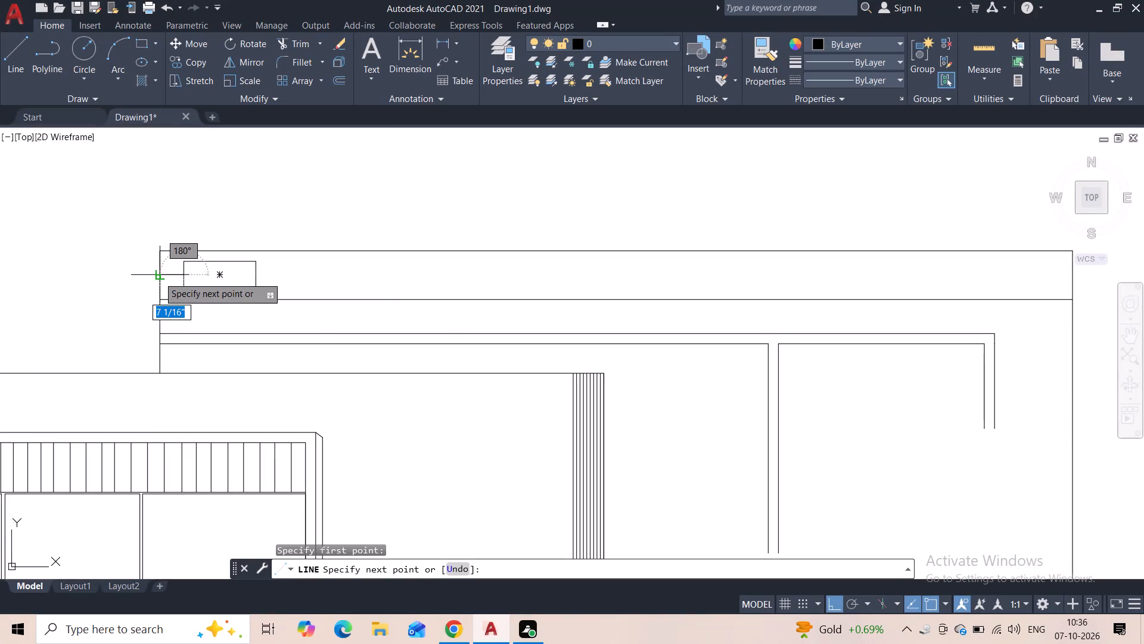
{"action": "left_click", "coordinate": [158, 277]}
{"action": "key", "text": "Escape"}
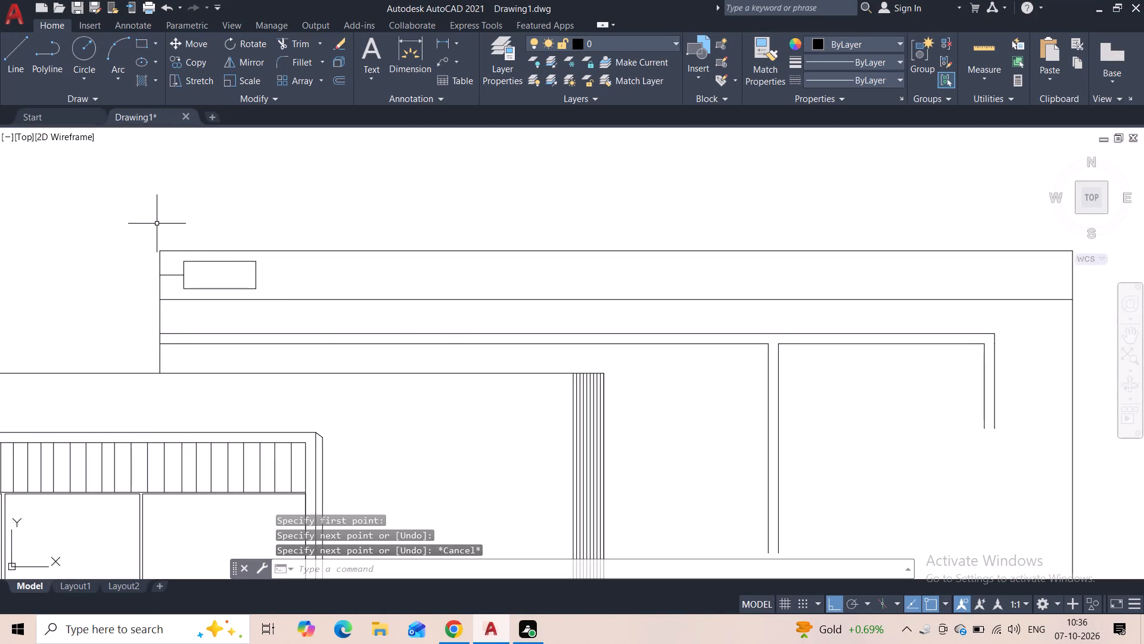
Copy the rectangle and its connecting line eight times end to end along the top band, each starting at the previous rectangle's right midpoint.
{"action": "left_click", "coordinate": [198, 265]}
{"action": "left_click", "coordinate": [171, 277]}
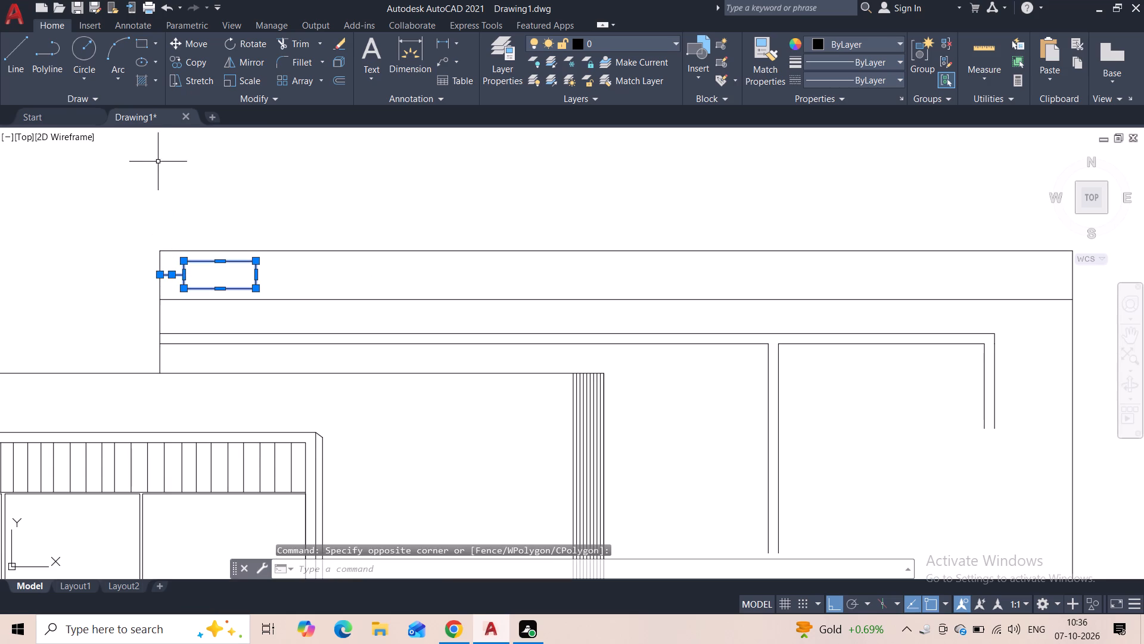
{"action": "left_click", "coordinate": [181, 66]}
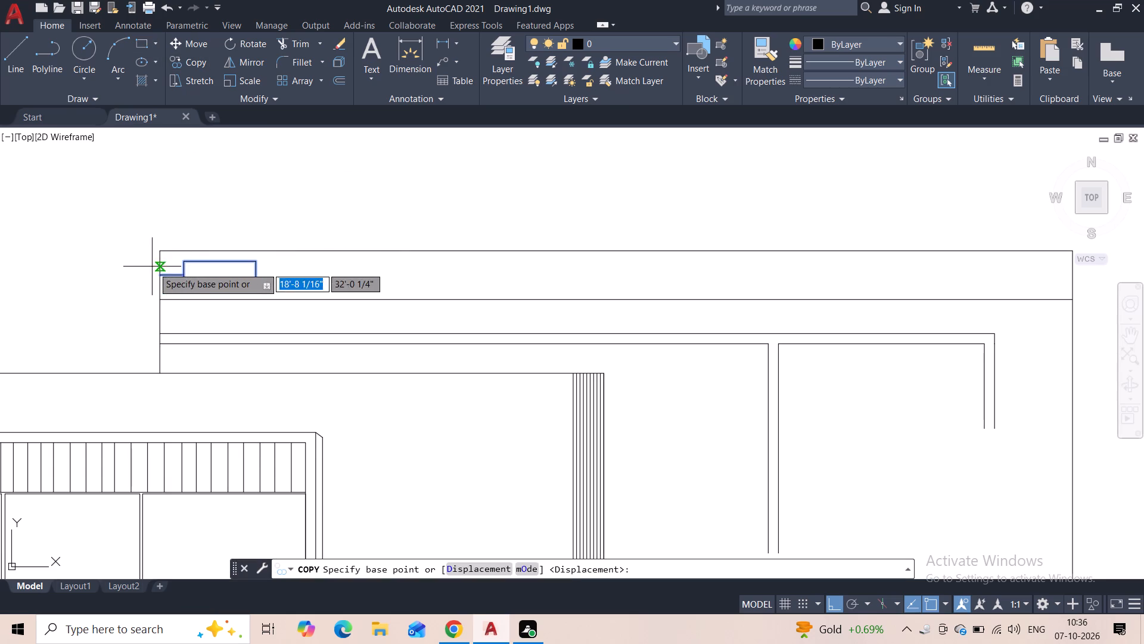
{"action": "left_click", "coordinate": [159, 273]}
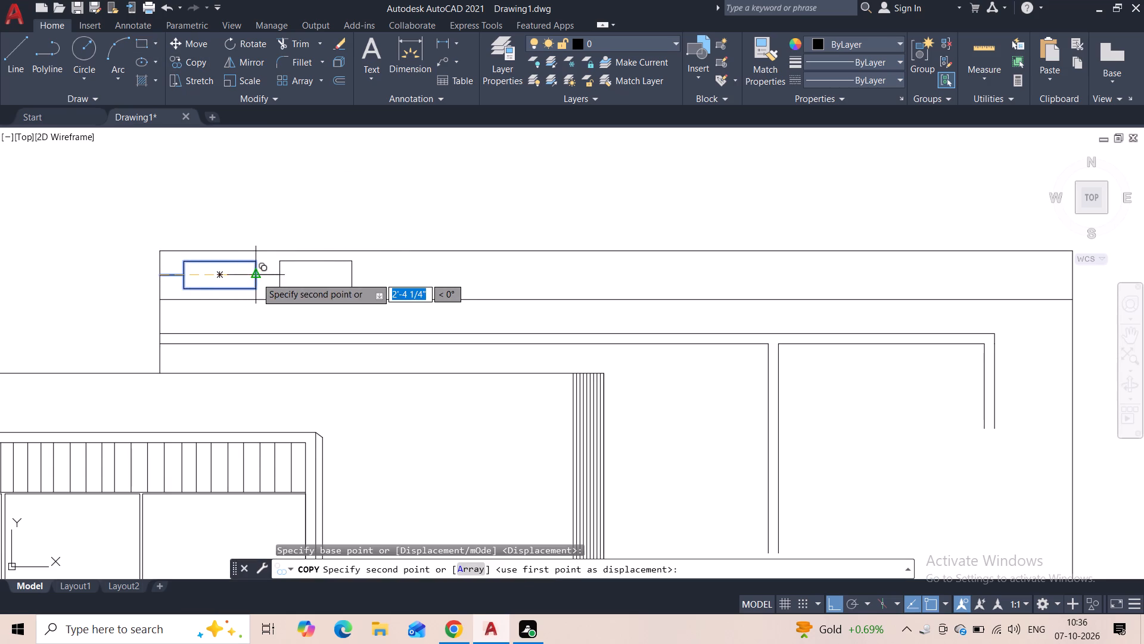
{"action": "left_click", "coordinate": [256, 277]}
{"action": "left_click", "coordinate": [350, 281]}
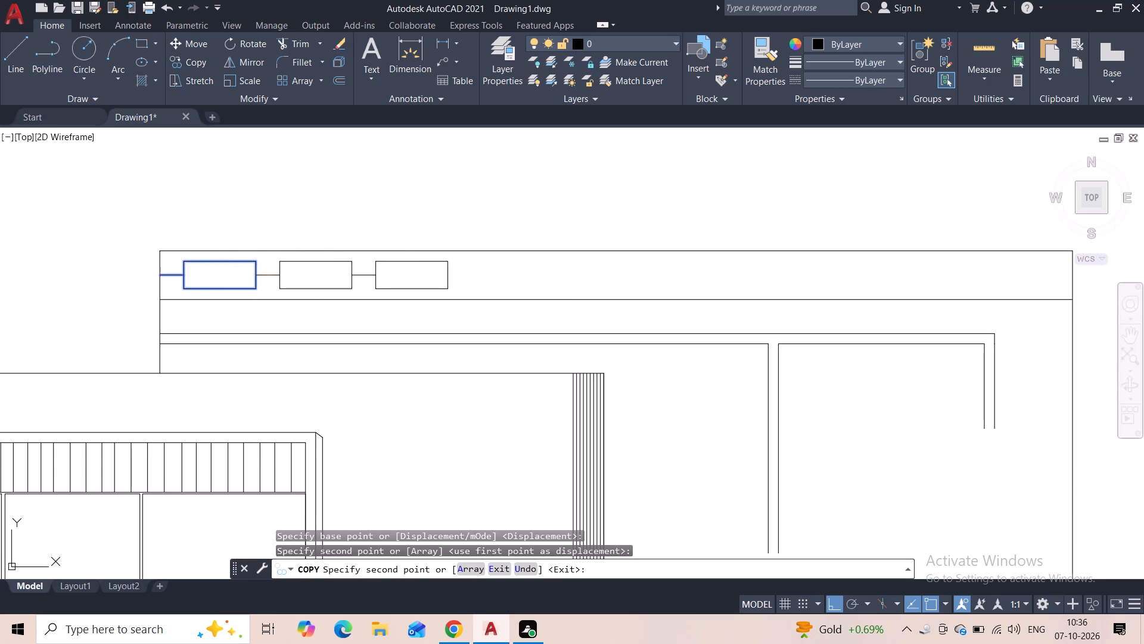
{"action": "left_click", "coordinate": [450, 278]}
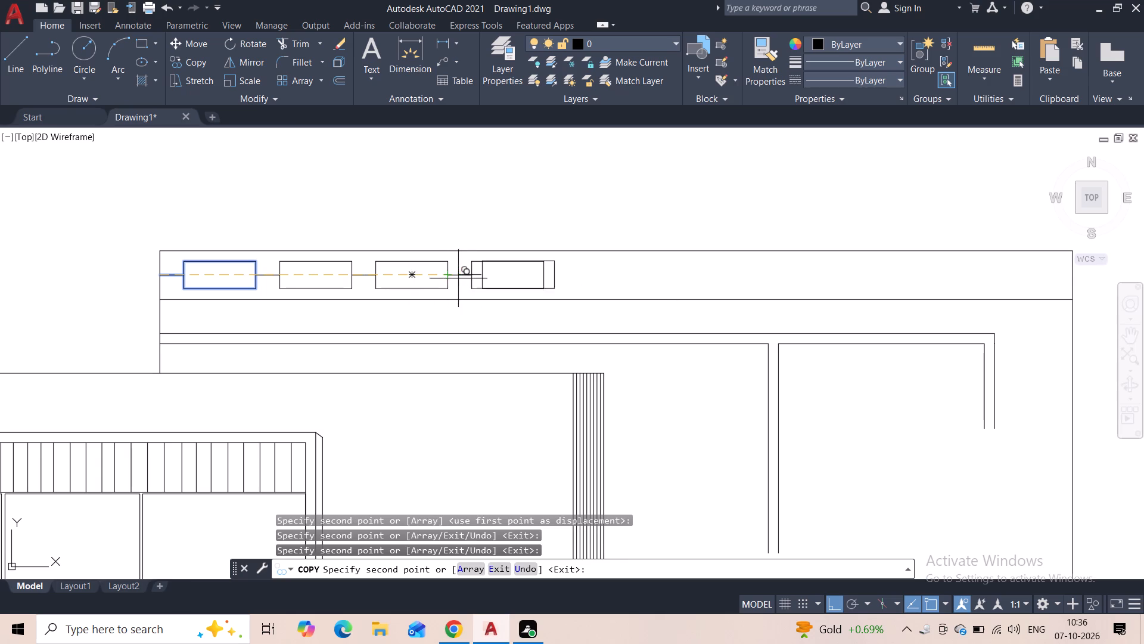
{"action": "left_click", "coordinate": [543, 277]}
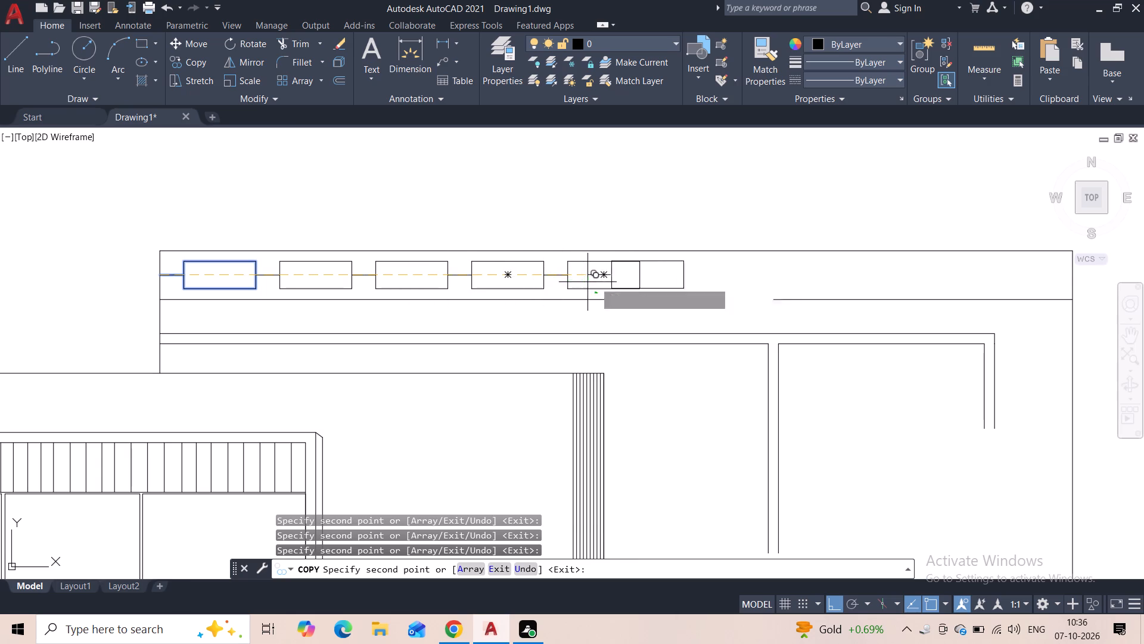
{"action": "left_click", "coordinate": [639, 278]}
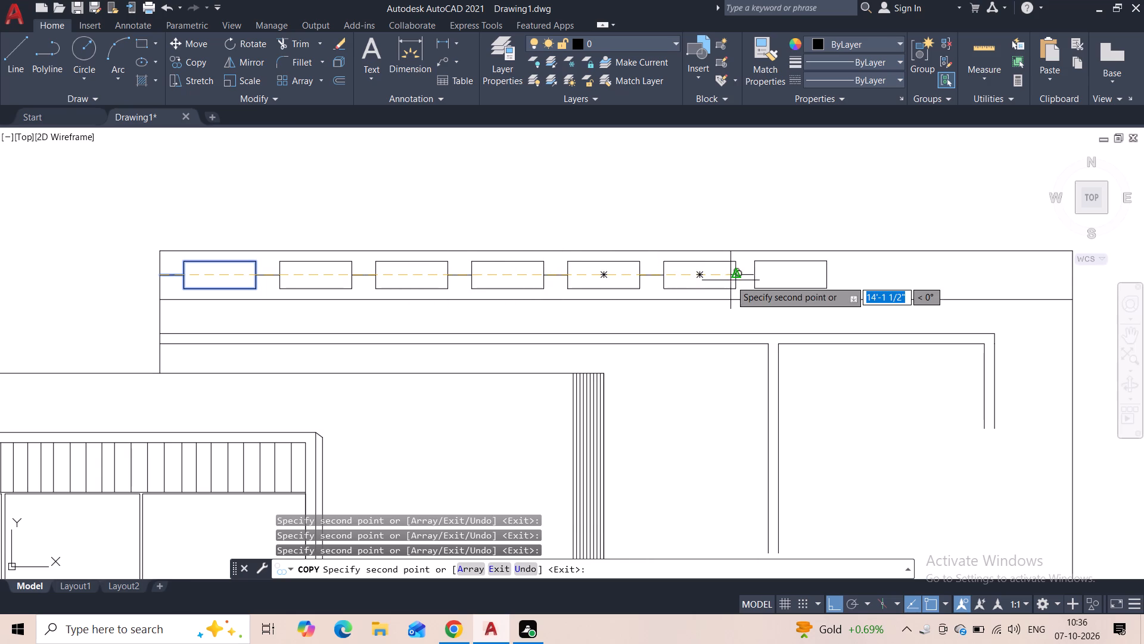
{"action": "left_click", "coordinate": [737, 279]}
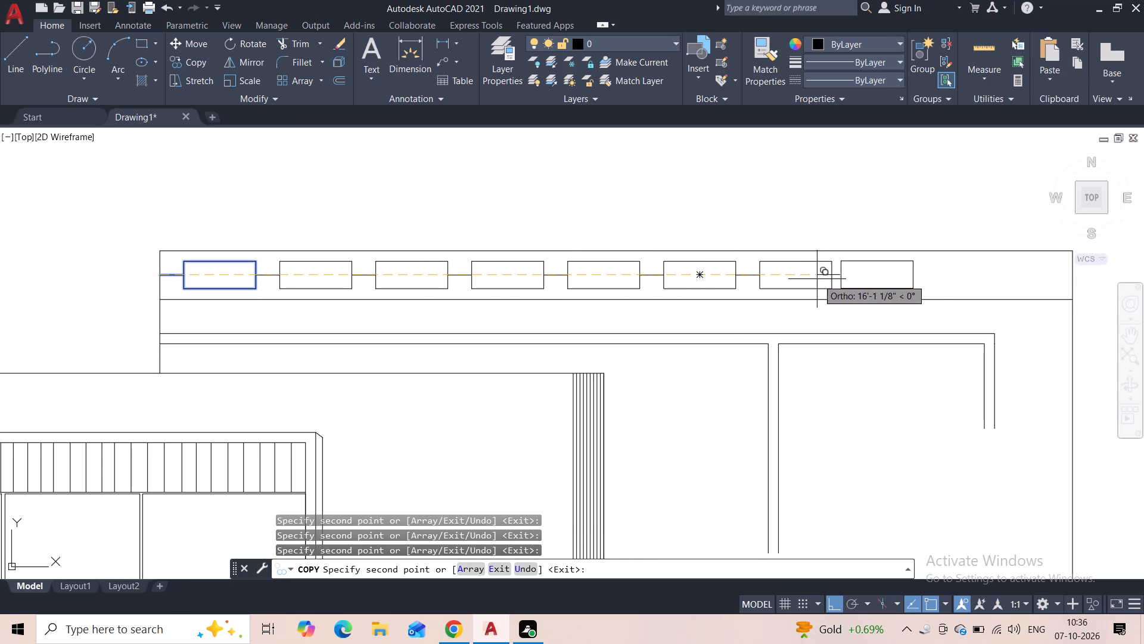
{"action": "left_click", "coordinate": [831, 278]}
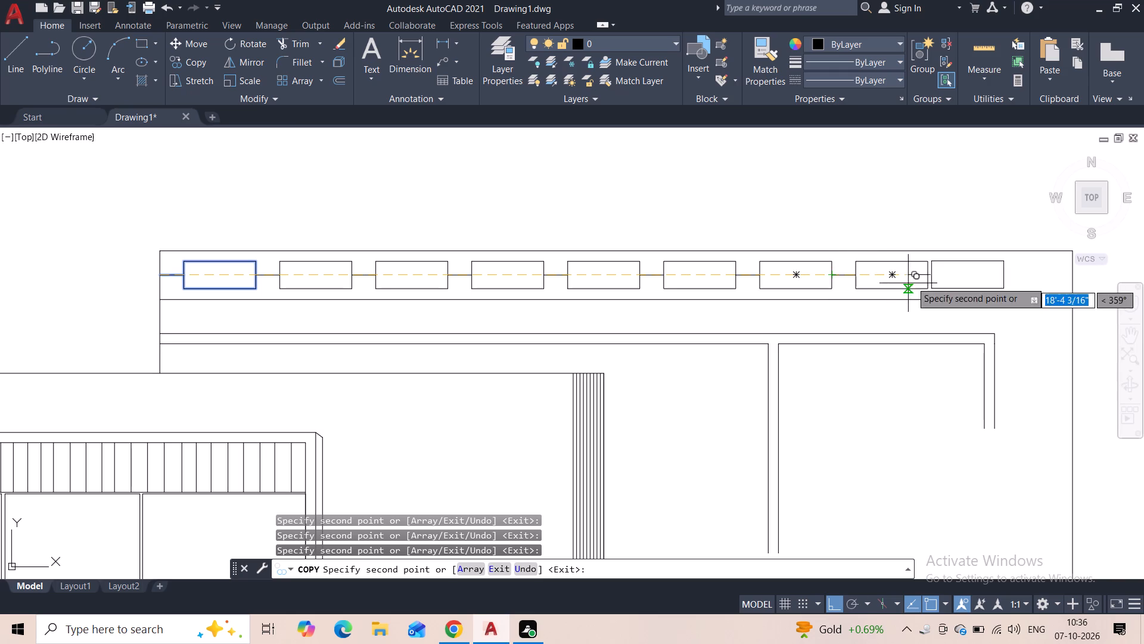
{"action": "left_click", "coordinate": [930, 276]}
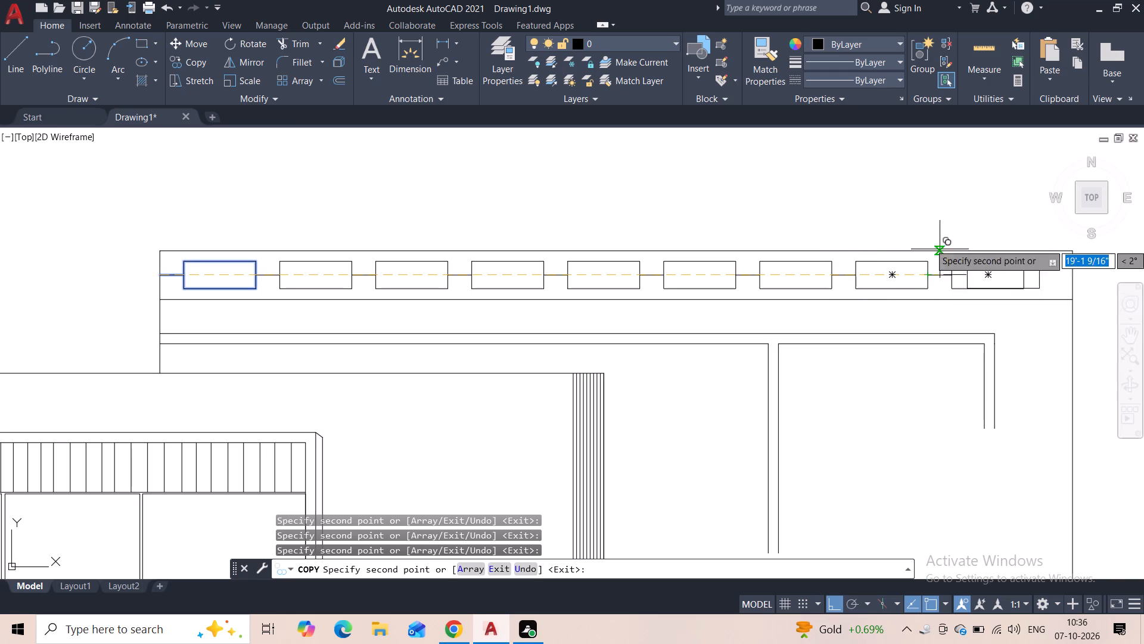
{"action": "key", "text": "Escape"}
{"action": "middle_click_drag", "start_coordinate": [884, 205], "coordinate": [366, 210]}
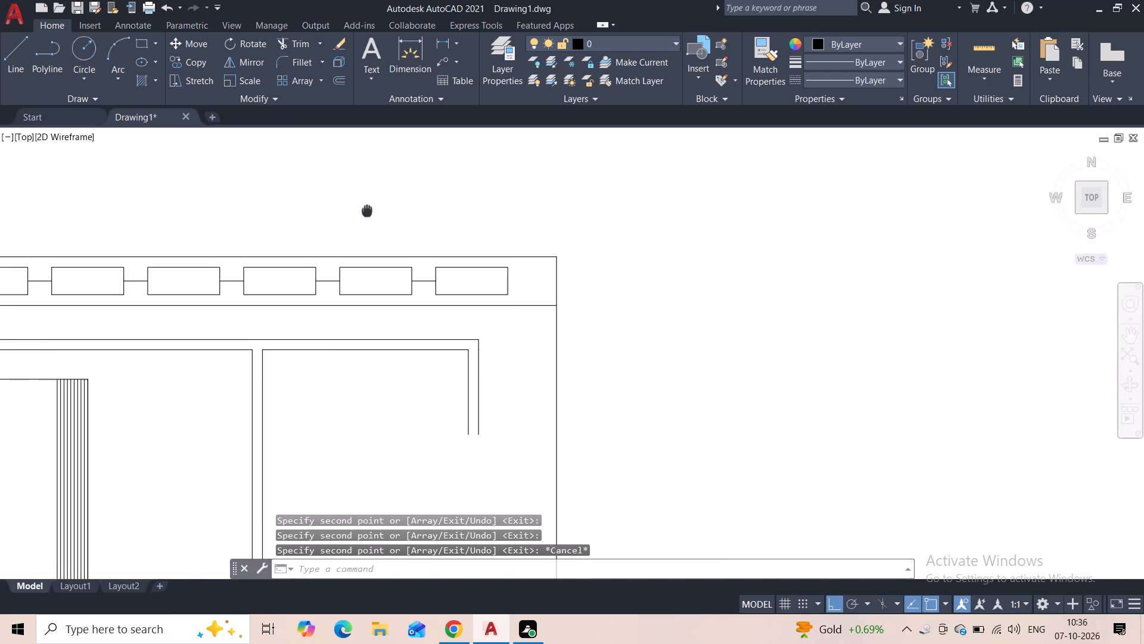
Draw a horizontal line about 1'-2 3/8" long from the last rectangle's right-side midpoint to the rear outline's right edge.
{"action": "middle_click_drag", "start_coordinate": [366, 210], "coordinate": [365, 210]}
{"action": "left_click", "coordinate": [11, 60]}
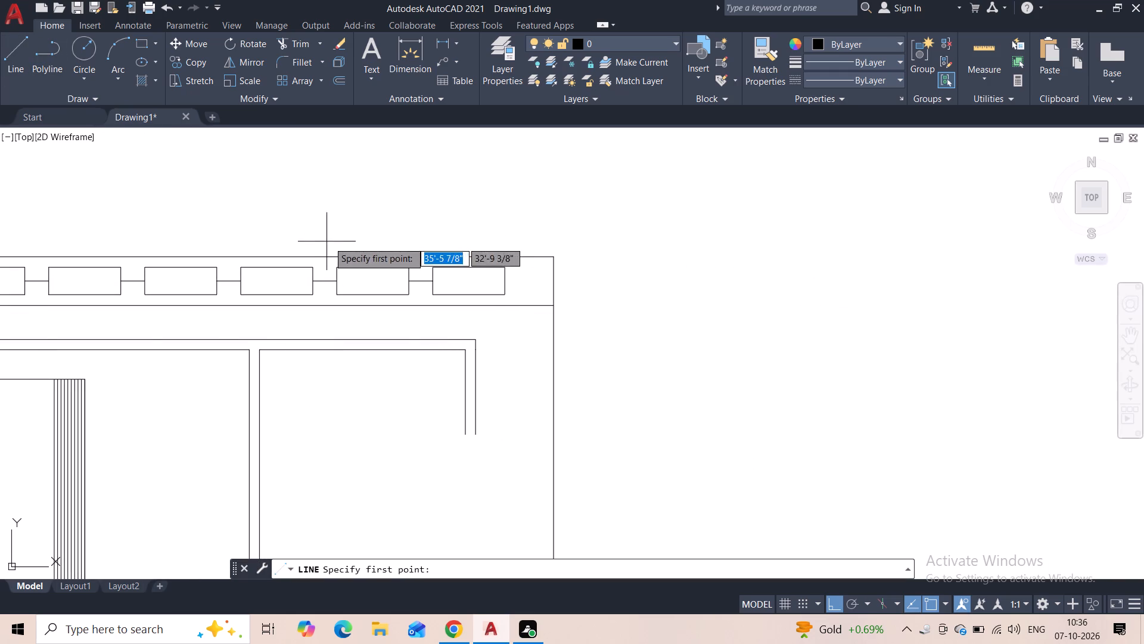
{"action": "left_click", "coordinate": [506, 281]}
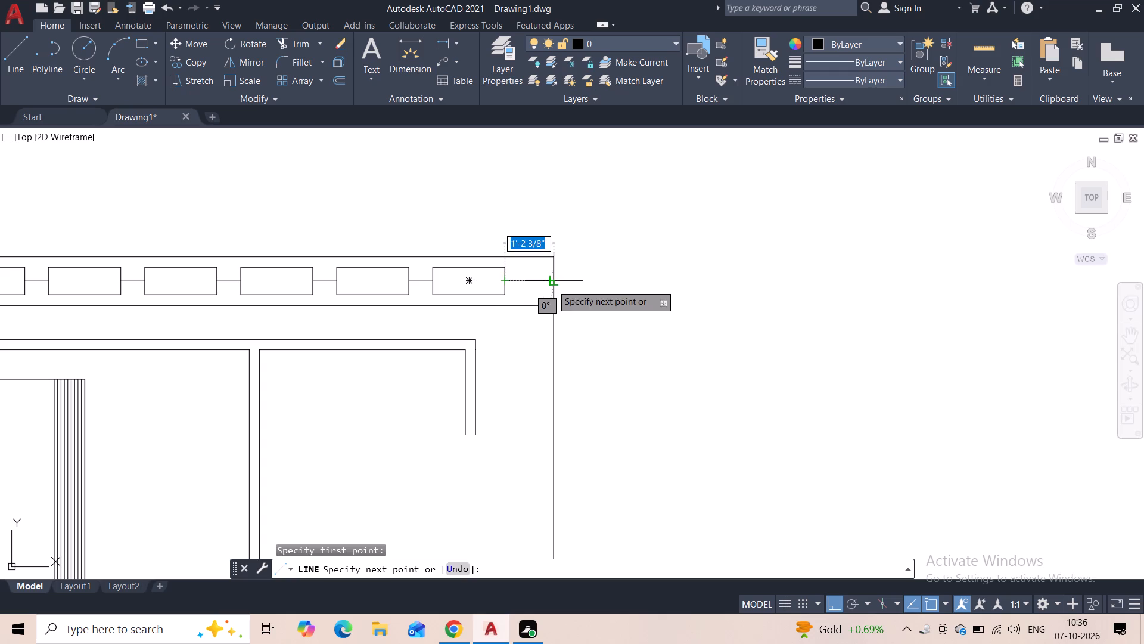
{"action": "left_click", "coordinate": [552, 284]}
{"action": "key", "text": "Escape"}
Offset each of the nine rectangles in the top band 1" inward.
{"action": "scroll", "coordinate": [602, 262], "scroll_direction": "down", "scroll_amount": 2}
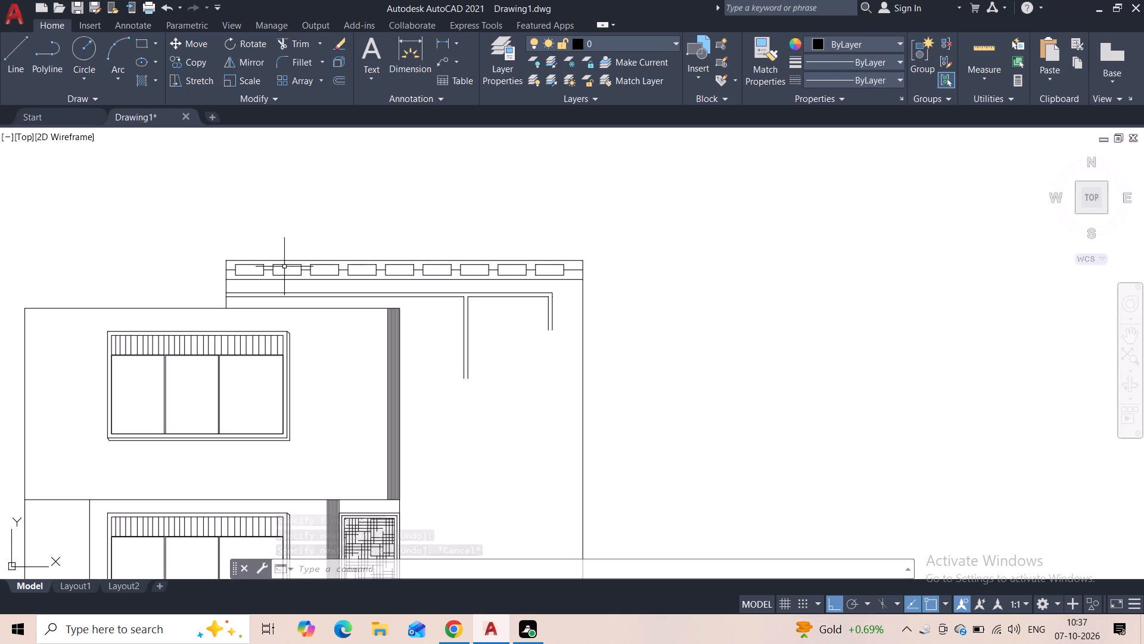
{"action": "scroll", "coordinate": [249, 266], "scroll_direction": "up", "scroll_amount": 2}
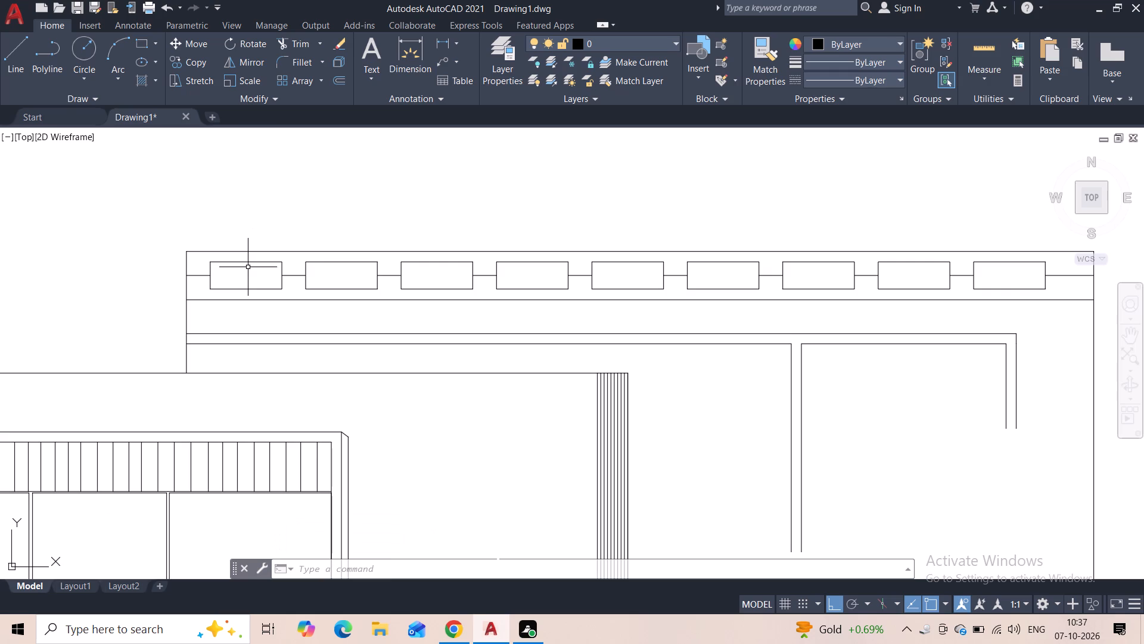
{"action": "left_click", "coordinate": [246, 262]}
{"action": "left_click", "coordinate": [335, 85]}
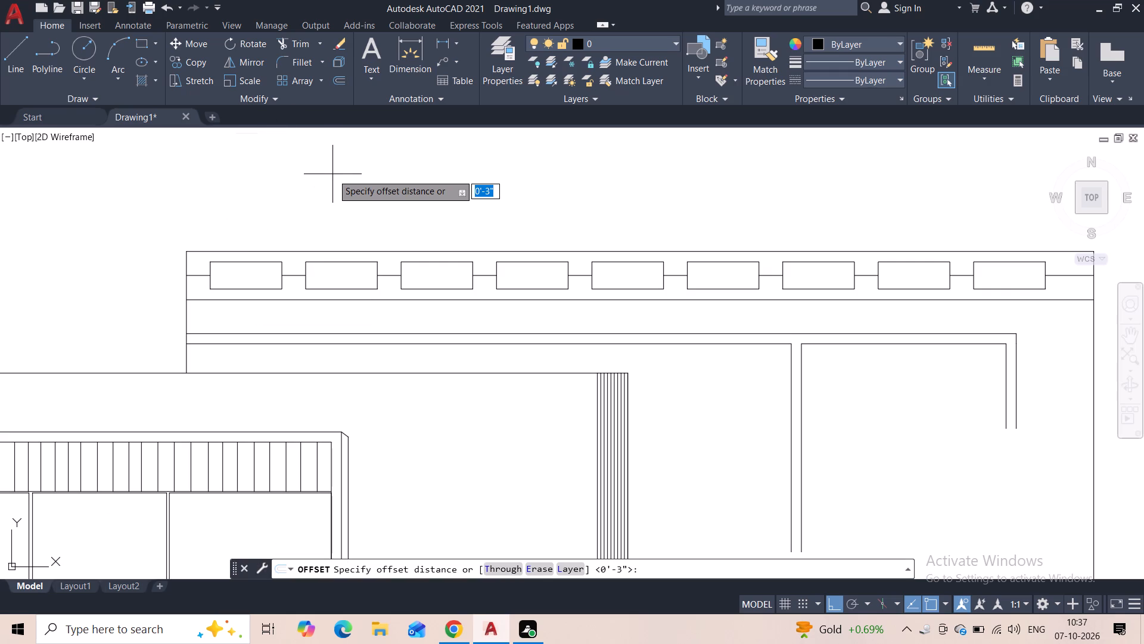
{"action": "type", "text": "1\""}
{"action": "key", "text": "Return"}
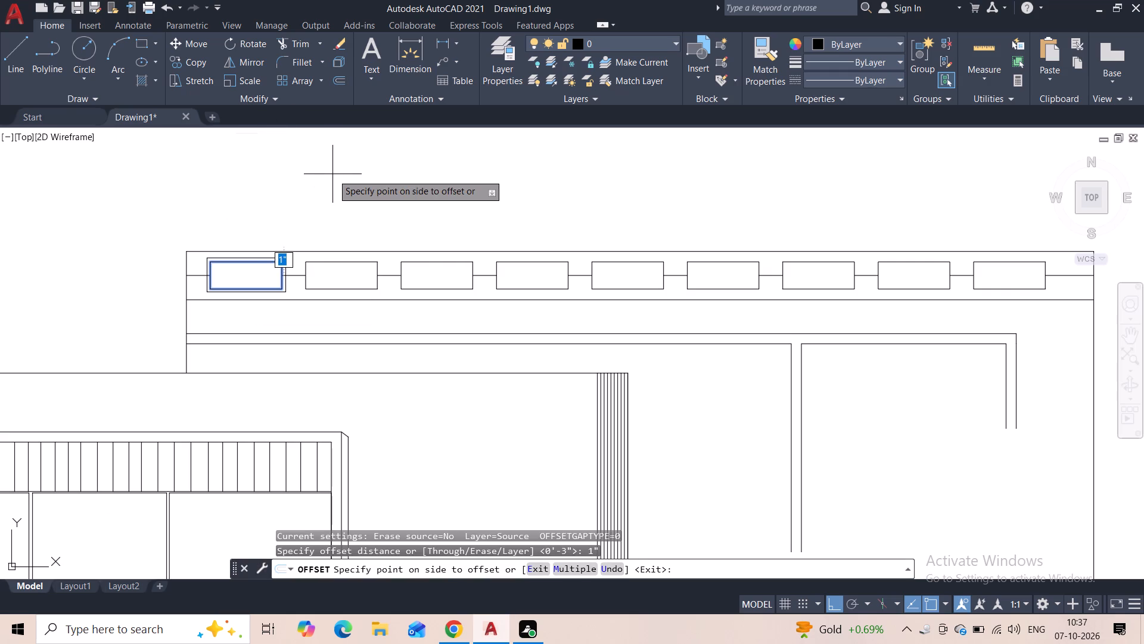
{"action": "left_click", "coordinate": [239, 267]}
{"action": "left_click", "coordinate": [349, 263]}
{"action": "left_click", "coordinate": [344, 274]}
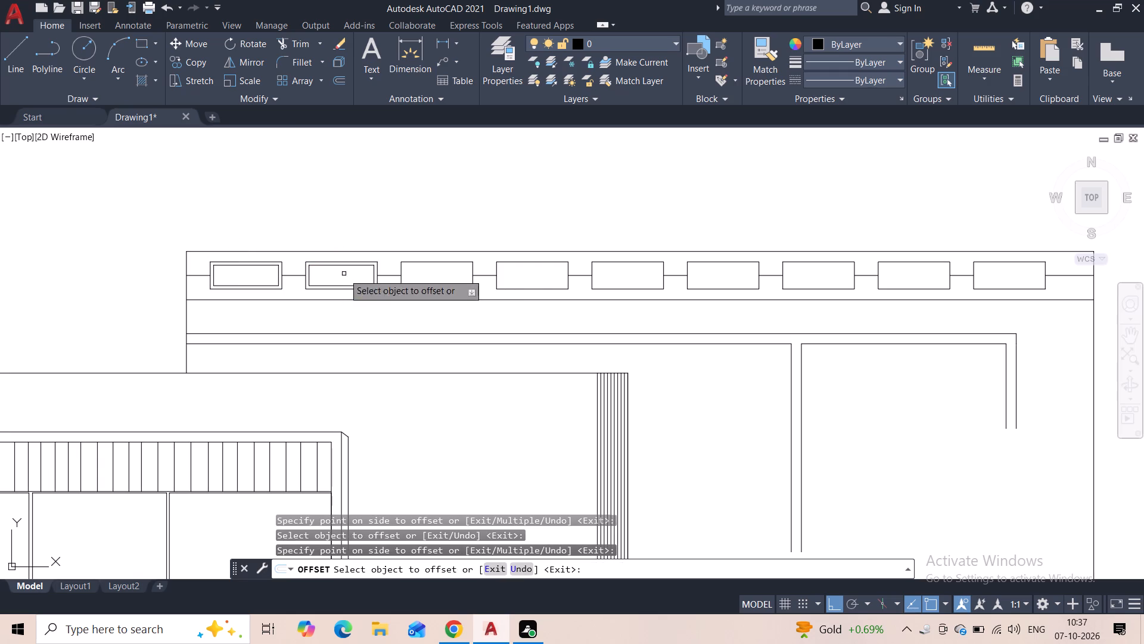
{"action": "left_click", "coordinate": [425, 262]}
{"action": "left_click", "coordinate": [425, 270]}
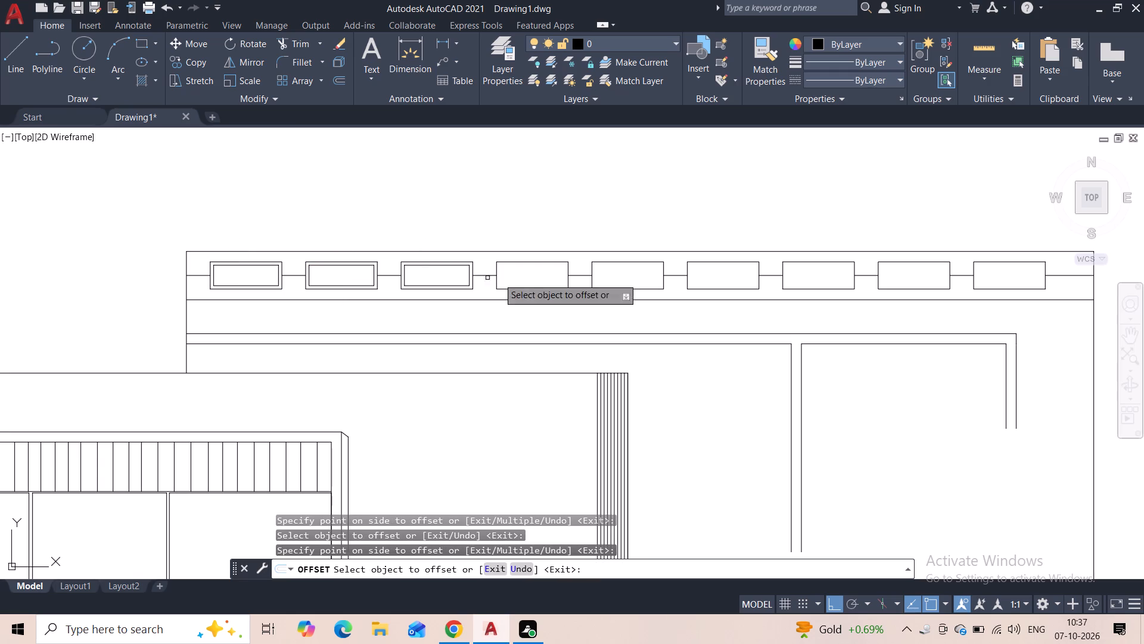
{"action": "left_click", "coordinate": [514, 263]}
{"action": "left_click", "coordinate": [511, 279]}
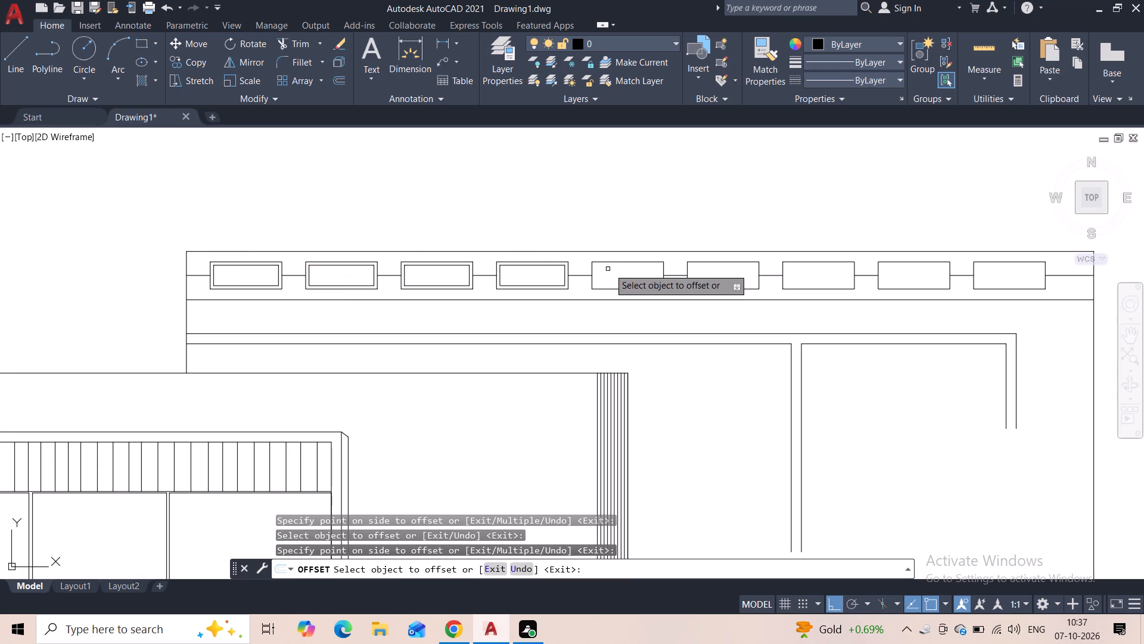
{"action": "left_click", "coordinate": [611, 263]}
{"action": "left_click", "coordinate": [609, 270]}
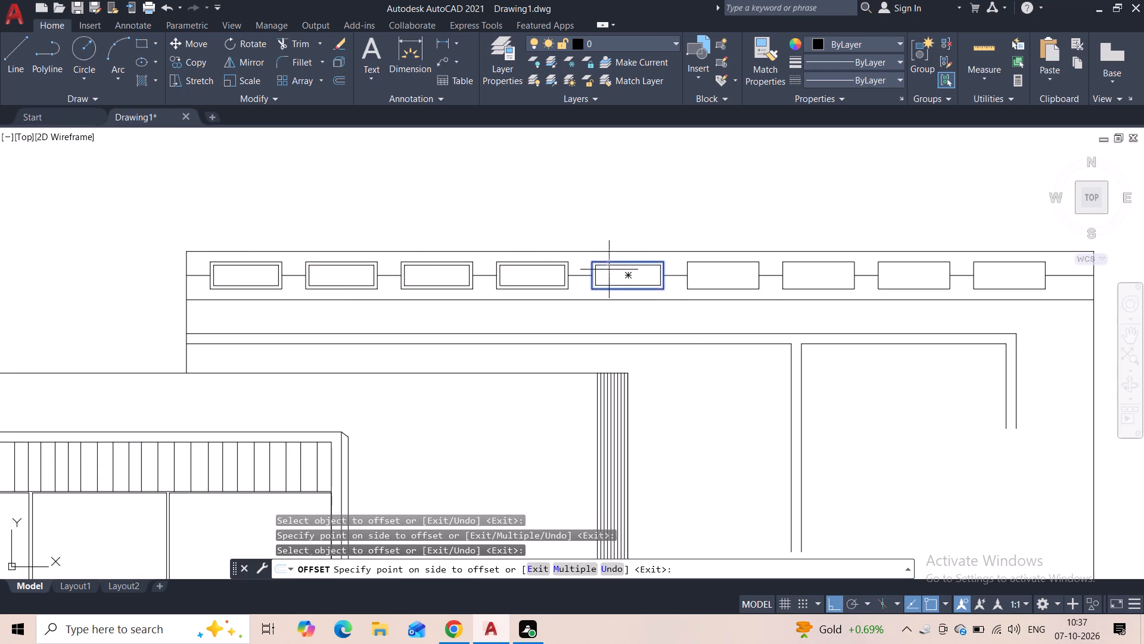
{"action": "left_click", "coordinate": [702, 262]}
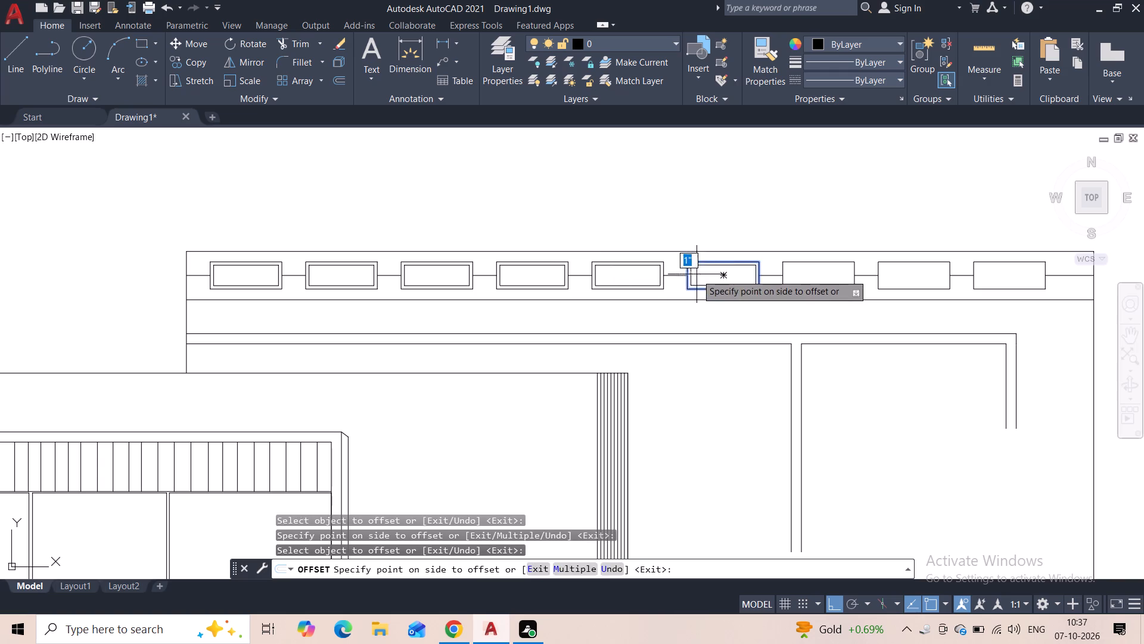
{"action": "left_click", "coordinate": [697, 274]}
{"action": "left_click", "coordinate": [796, 262]}
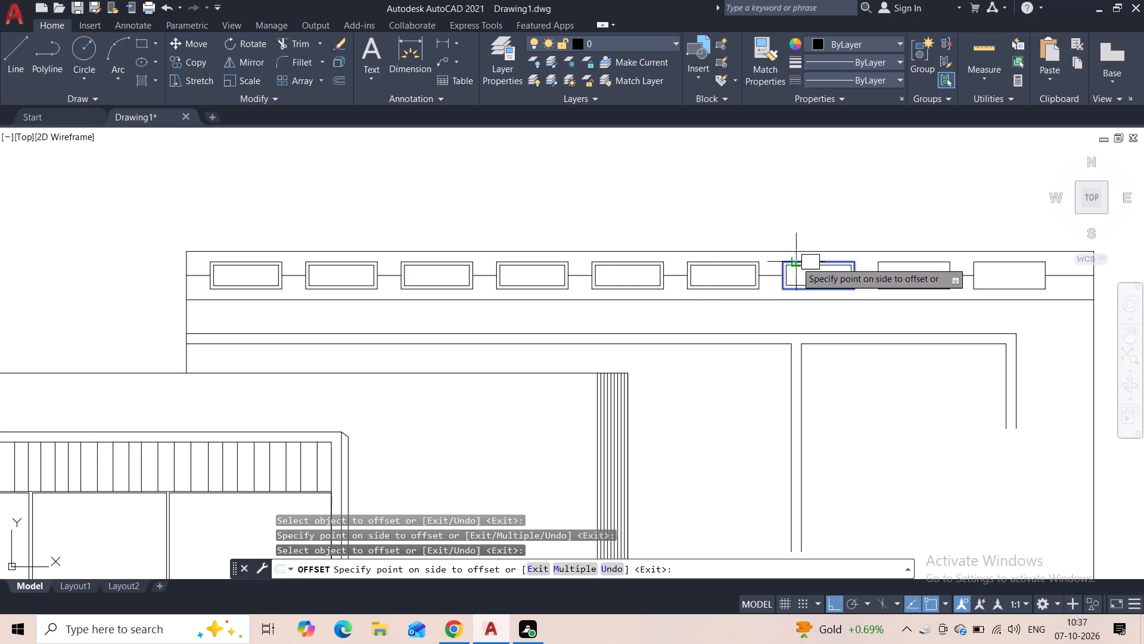
{"action": "left_click", "coordinate": [795, 268]}
{"action": "left_click", "coordinate": [900, 261]}
{"action": "left_click", "coordinate": [892, 275]}
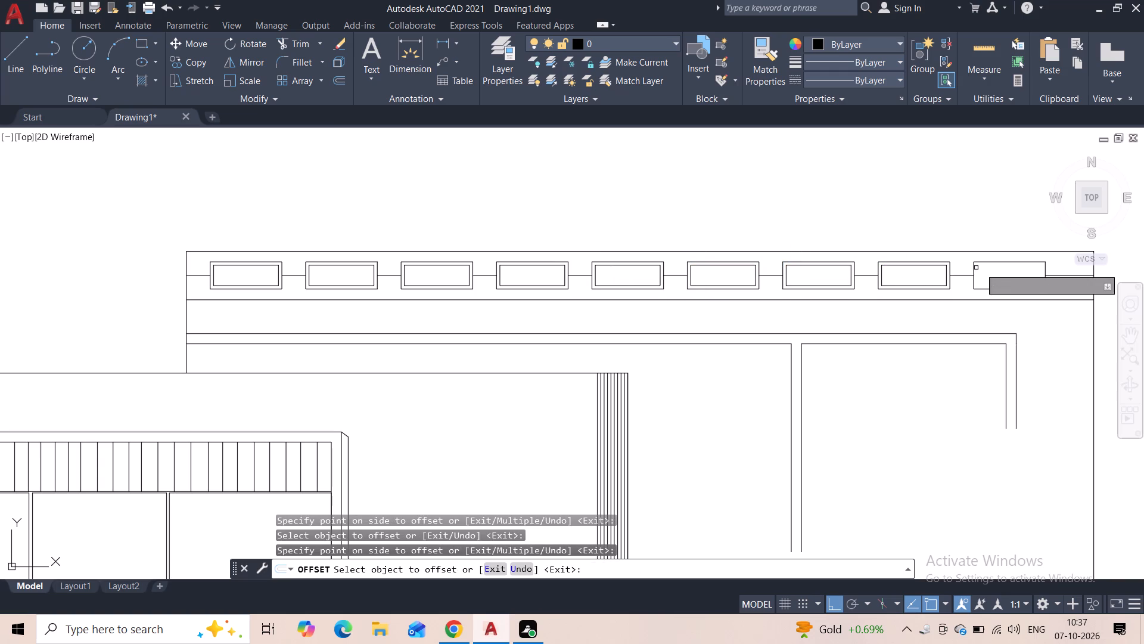
{"action": "left_click", "coordinate": [997, 263]}
{"action": "left_click", "coordinate": [994, 270]}
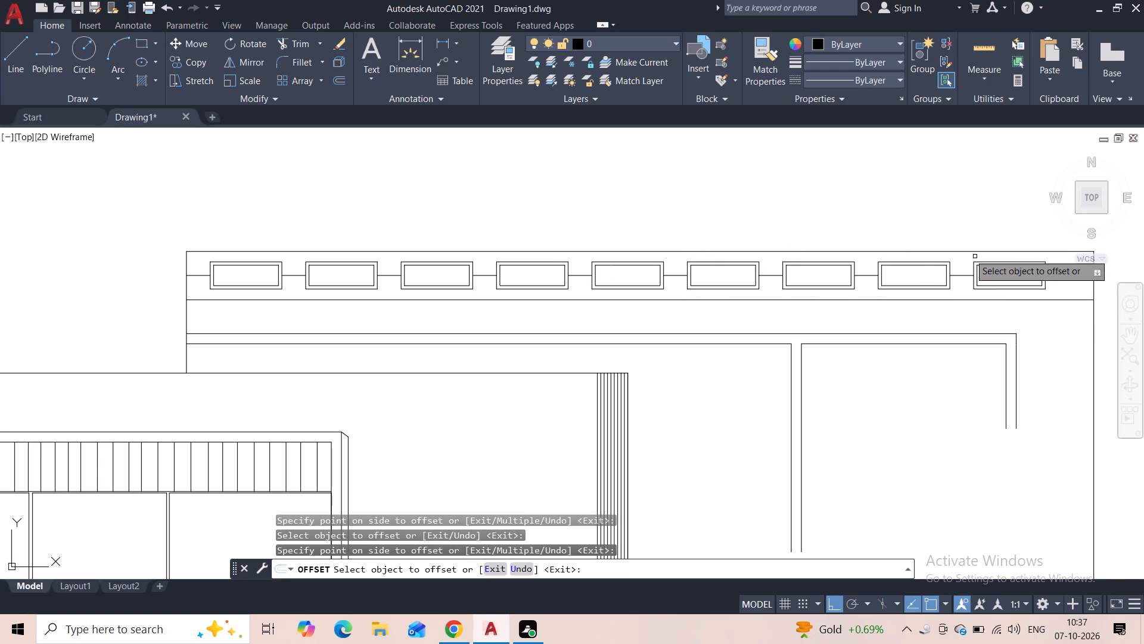
{"action": "key", "text": "Escape"}
Draw a horizontal line about 1'-9" long rightward from the upper storey's line strip, near the long vertical pair's lower-end level.
{"action": "scroll", "coordinate": [912, 238], "scroll_direction": "down", "scroll_amount": 1}
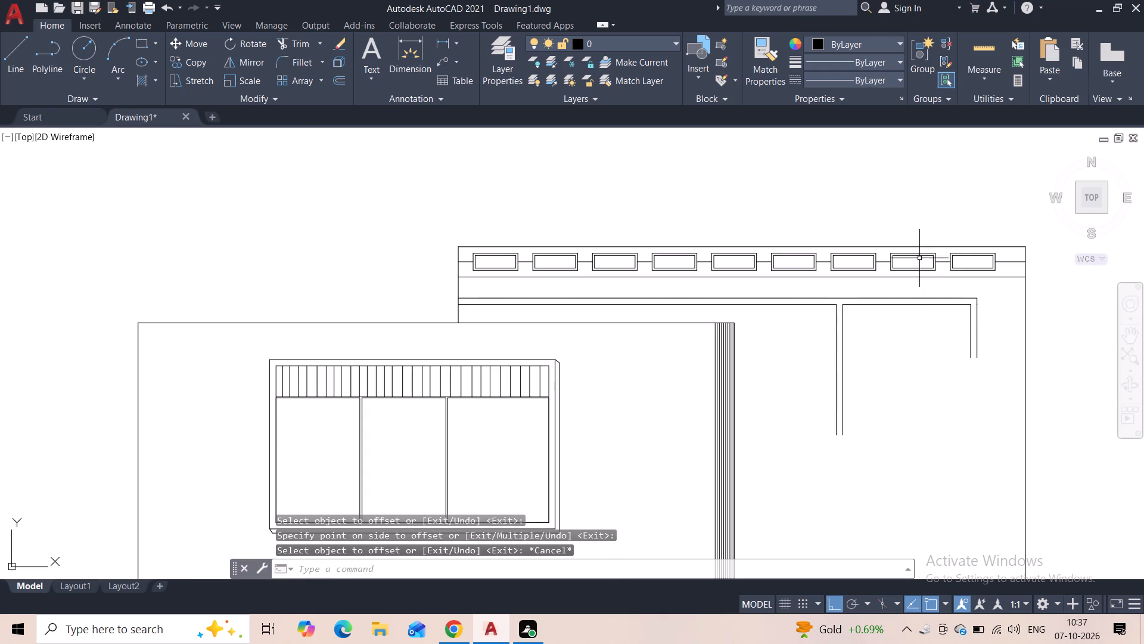
{"action": "middle_click_drag", "start_coordinate": [995, 302], "coordinate": [894, 249]}
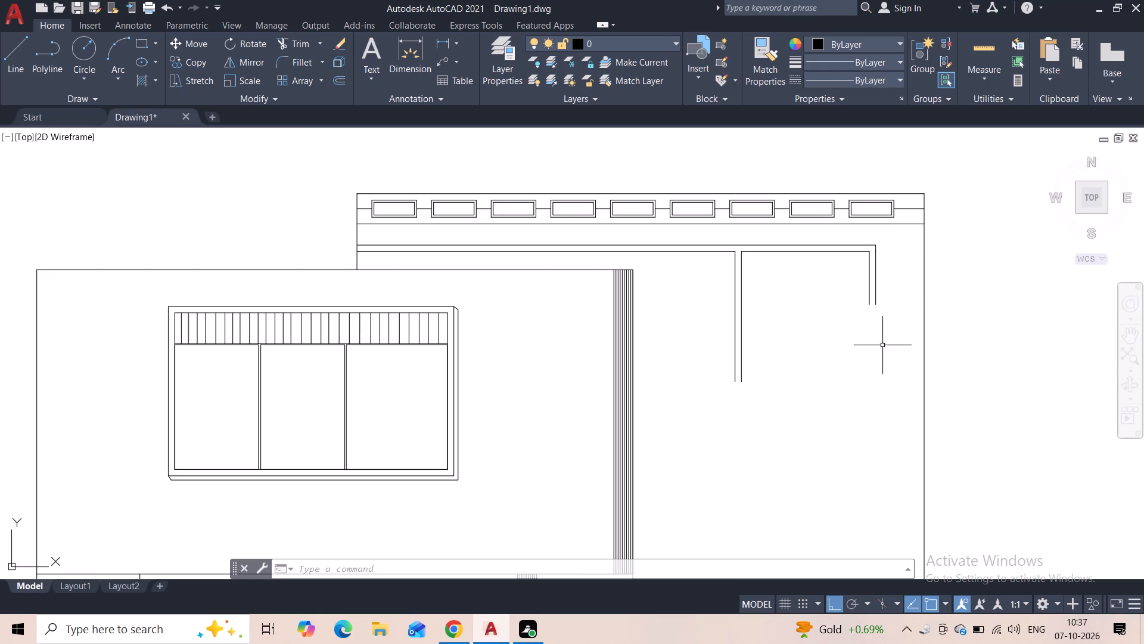
{"action": "middle_click_drag", "start_coordinate": [848, 346], "coordinate": [748, 274]}
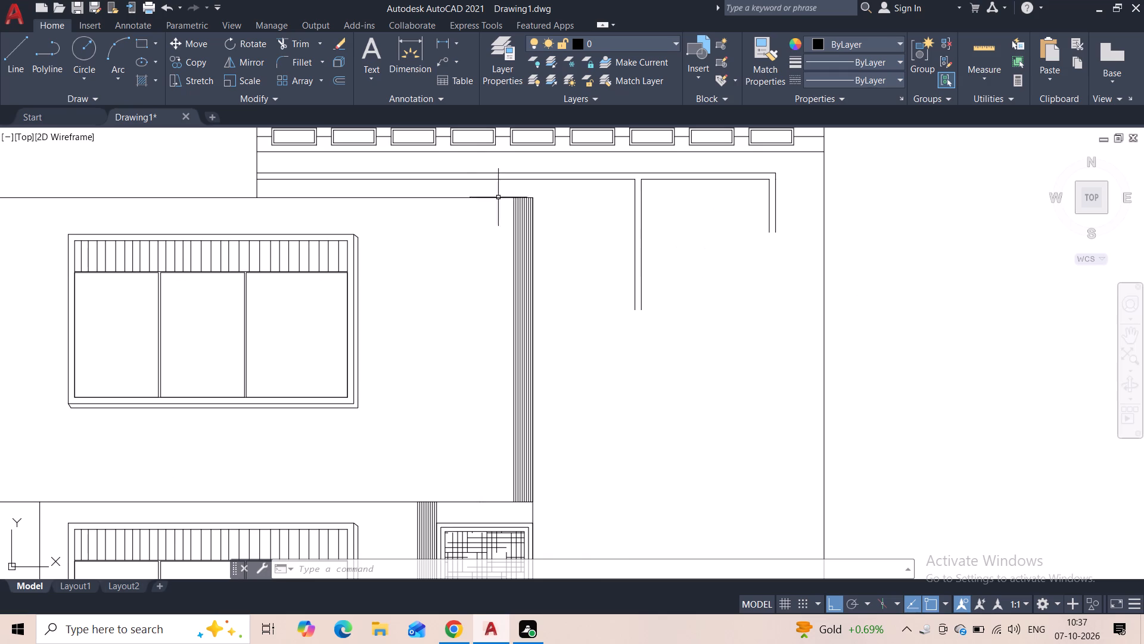
{"action": "left_click", "coordinate": [15, 67]}
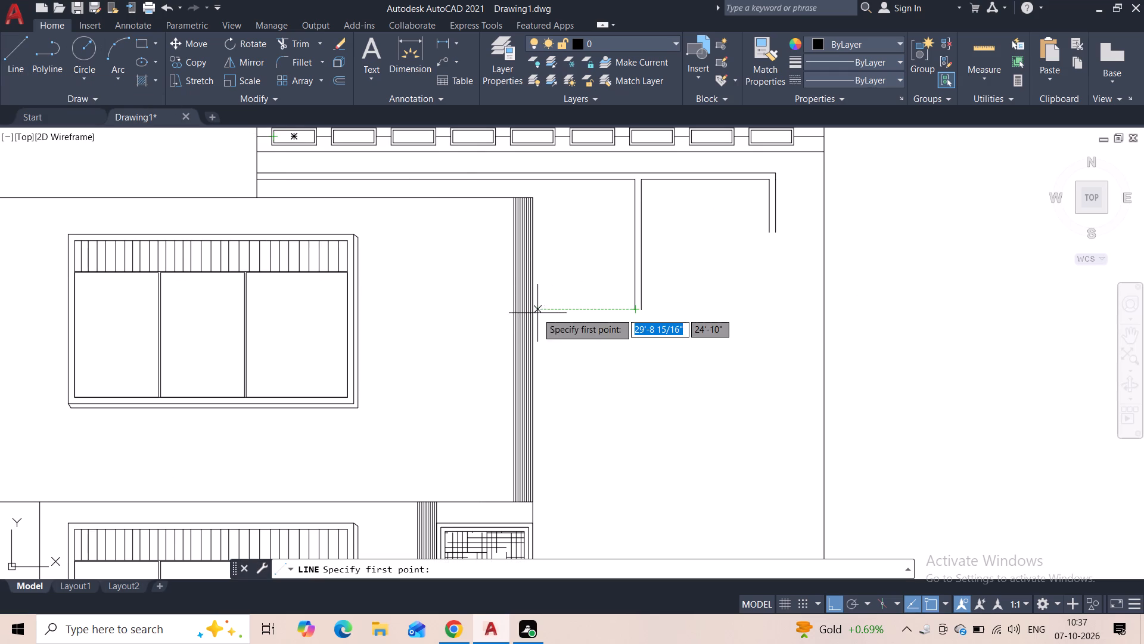
{"action": "scroll", "coordinate": [534, 309], "scroll_direction": "up", "scroll_amount": 3}
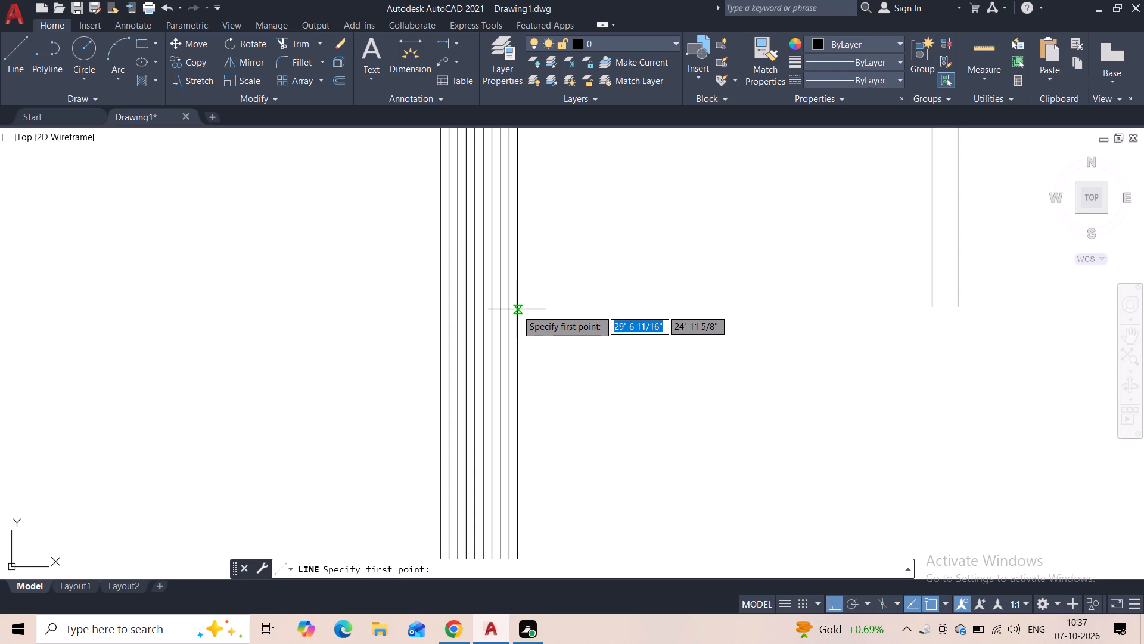
{"action": "left_click", "coordinate": [517, 309]}
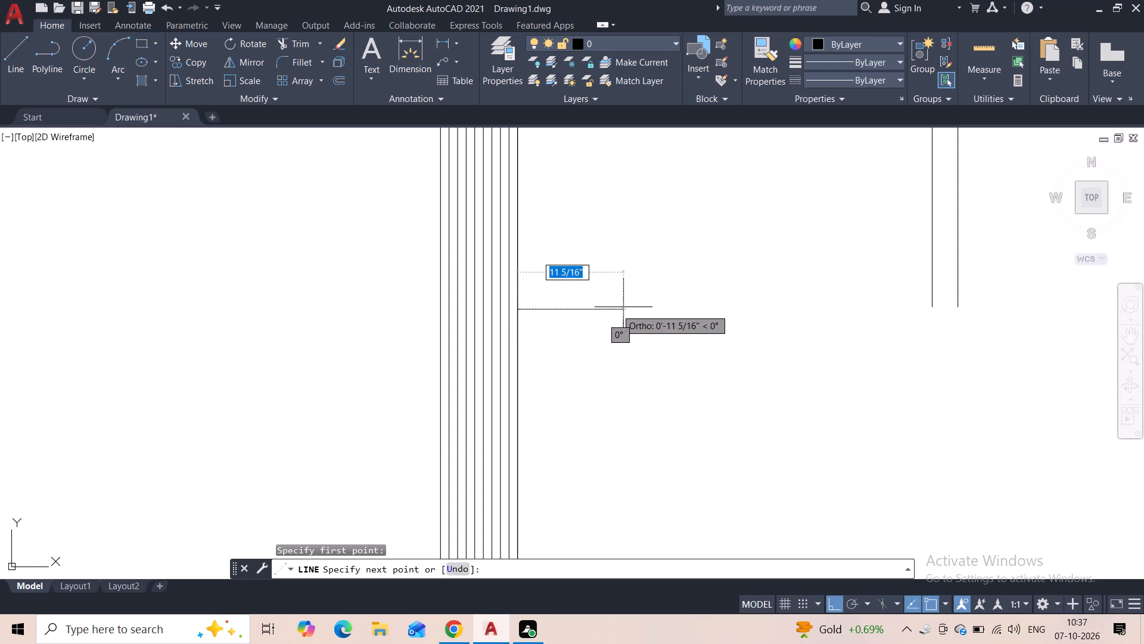
{"action": "left_click", "coordinate": [695, 309]}
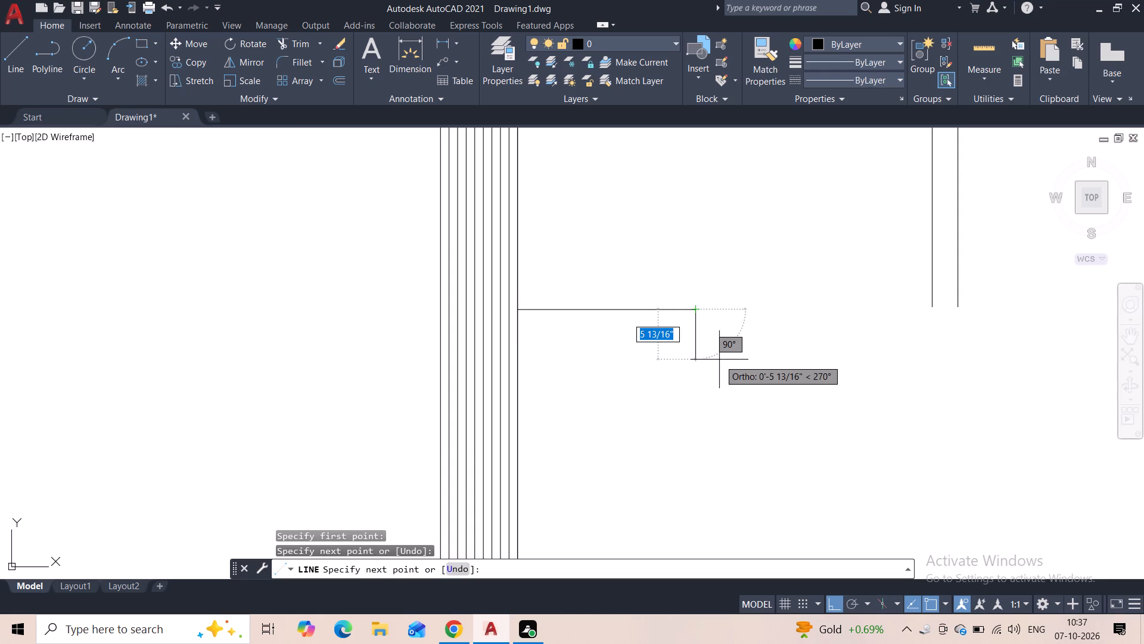
{"action": "key", "text": "Escape"}
Offset the short horizontal line beside the upper line strip 3" downward.
{"action": "left_click", "coordinate": [693, 293]}
{"action": "left_click", "coordinate": [668, 340]}
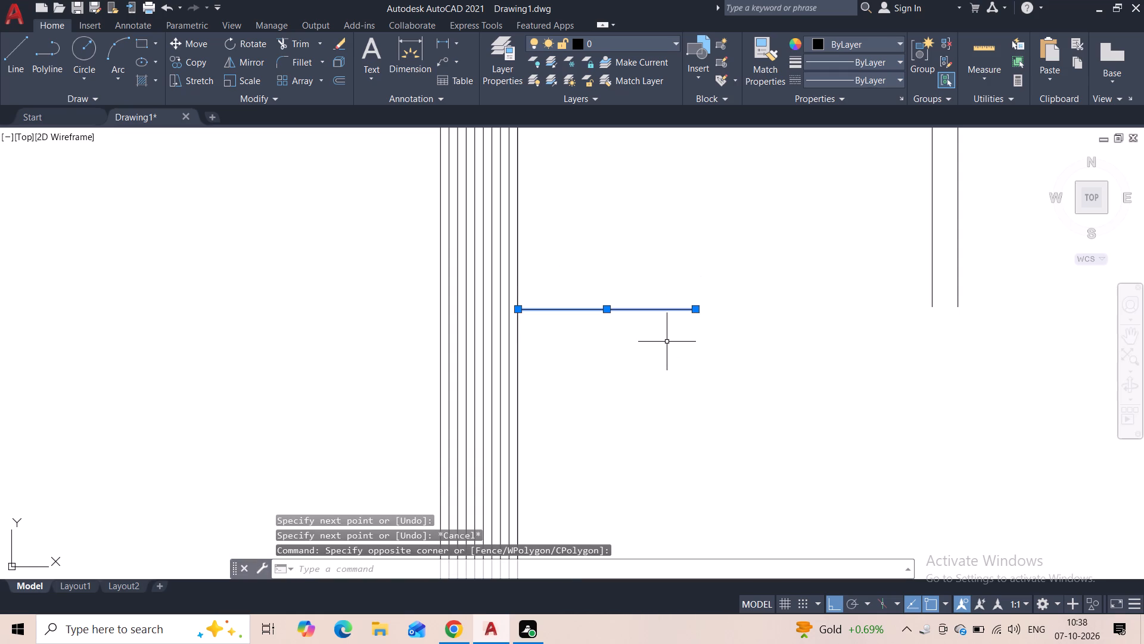
{"action": "left_click", "coordinate": [346, 85]}
{"action": "type", "text": "3\""}
{"action": "key", "text": "Return"}
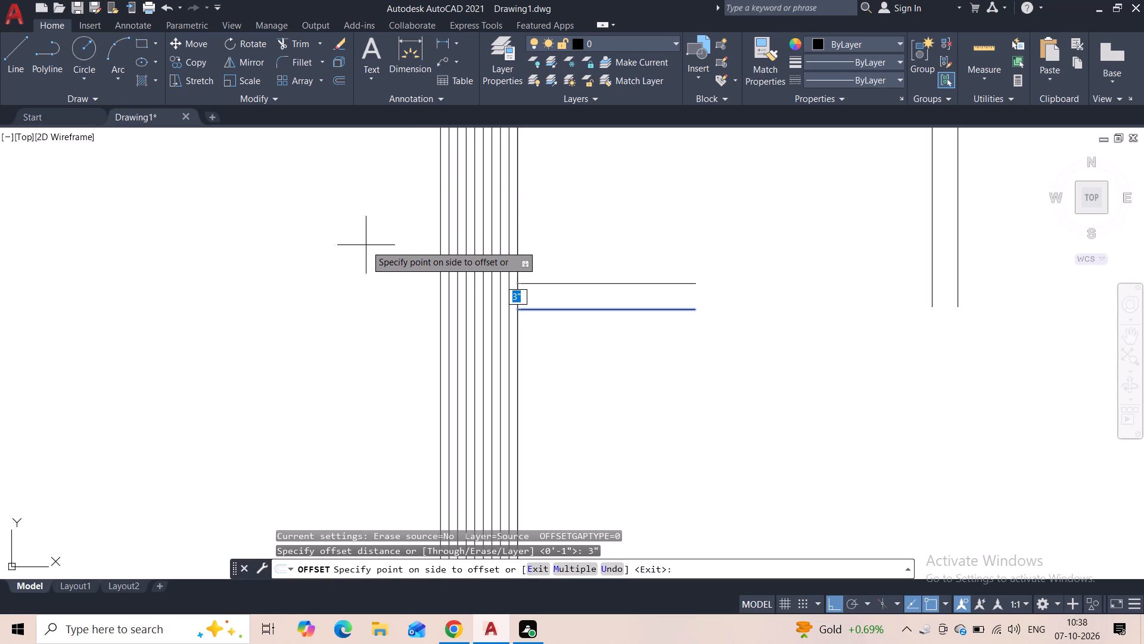
{"action": "left_click", "coordinate": [620, 426]}
{"action": "scroll", "coordinate": [608, 241], "scroll_direction": "down", "scroll_amount": 2}
{"action": "key", "text": "Escape"}
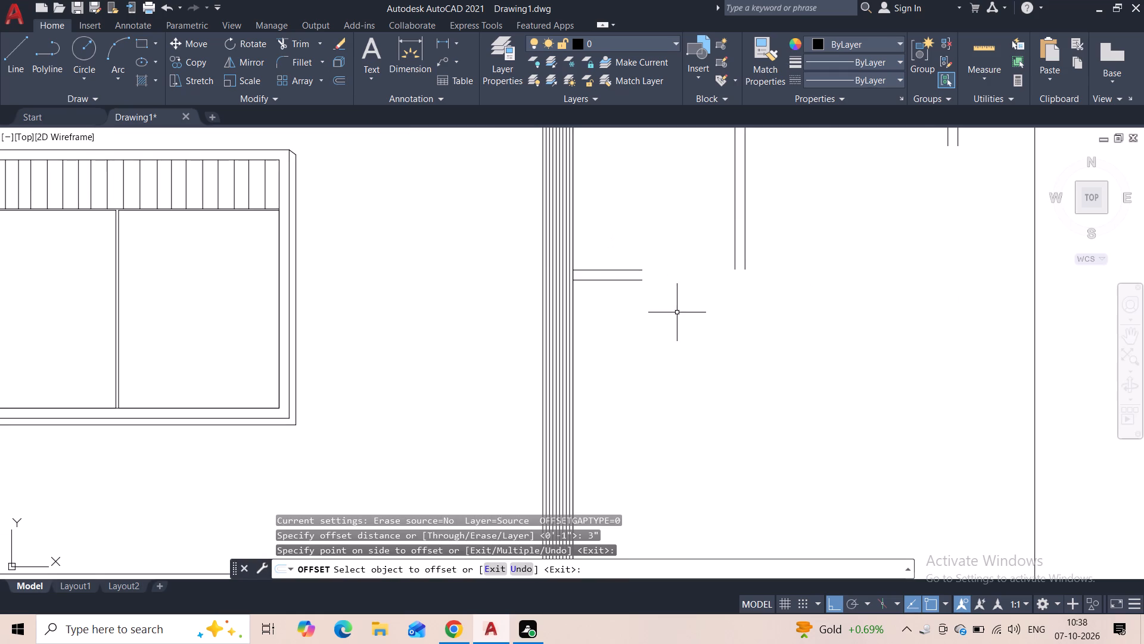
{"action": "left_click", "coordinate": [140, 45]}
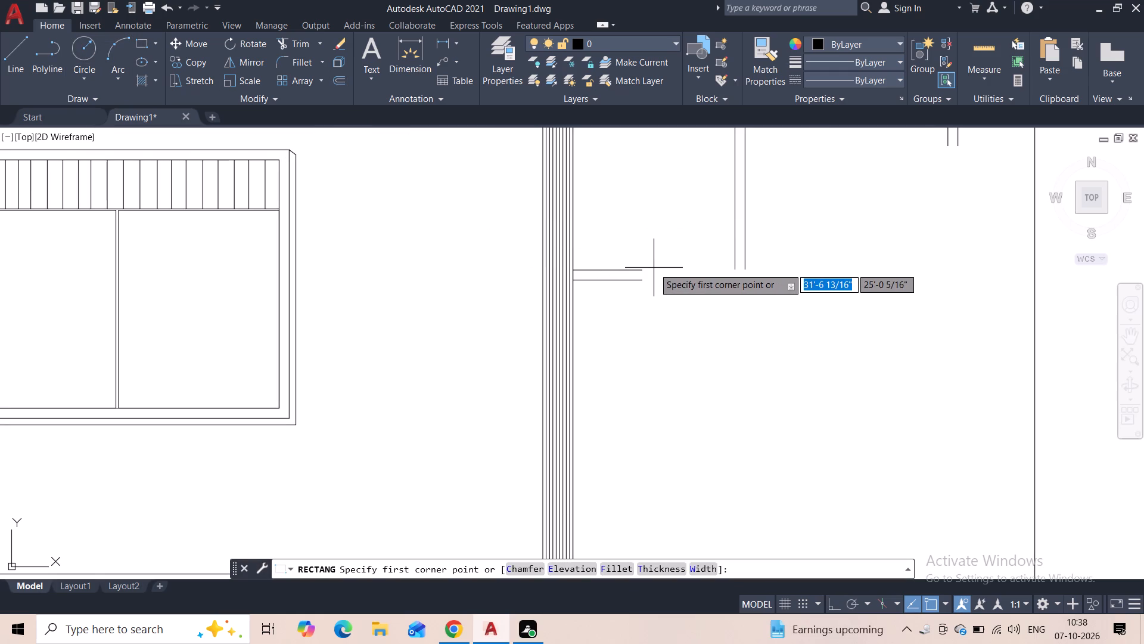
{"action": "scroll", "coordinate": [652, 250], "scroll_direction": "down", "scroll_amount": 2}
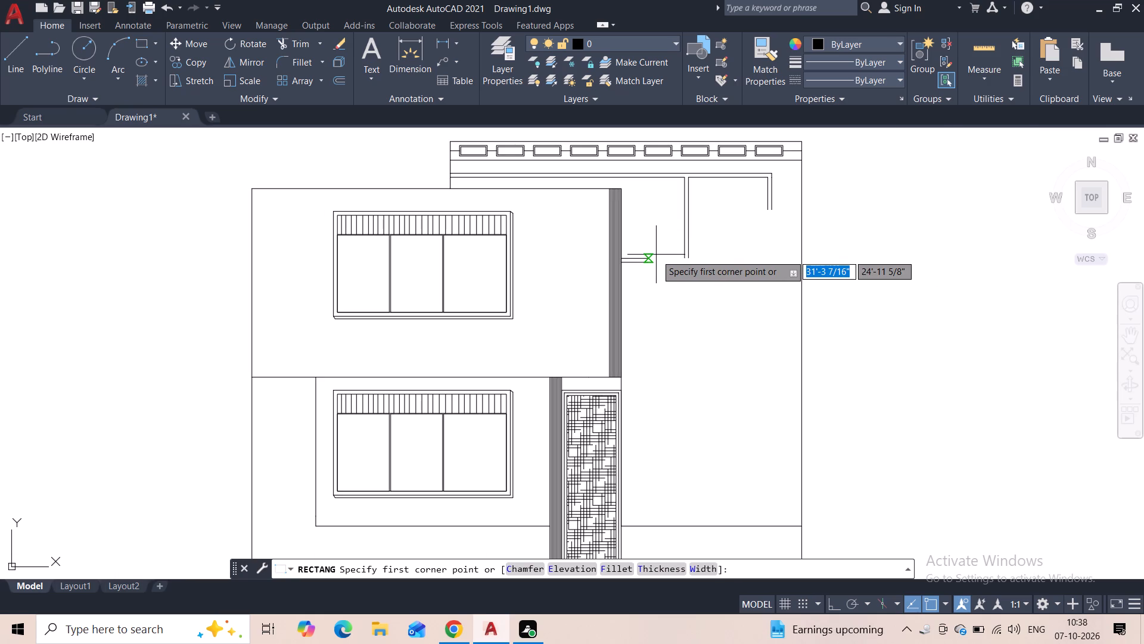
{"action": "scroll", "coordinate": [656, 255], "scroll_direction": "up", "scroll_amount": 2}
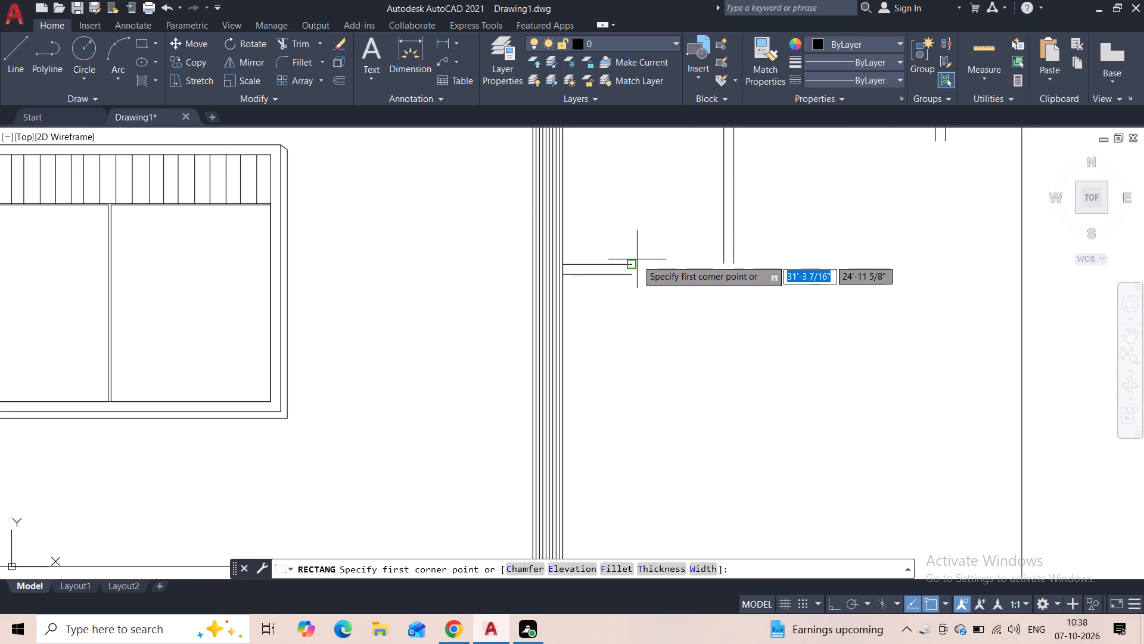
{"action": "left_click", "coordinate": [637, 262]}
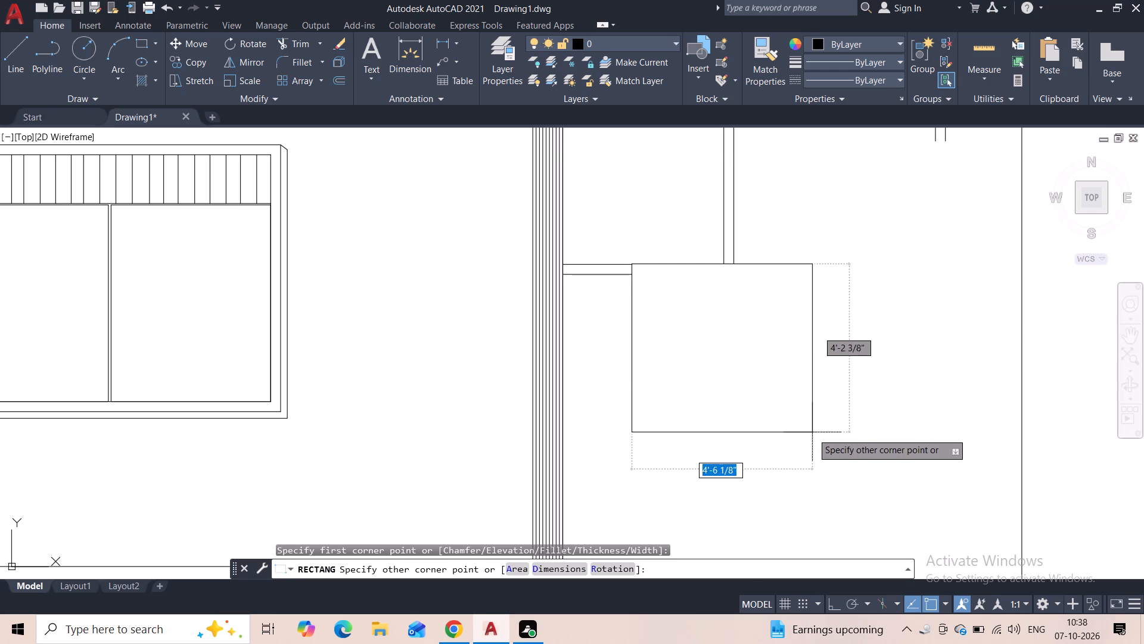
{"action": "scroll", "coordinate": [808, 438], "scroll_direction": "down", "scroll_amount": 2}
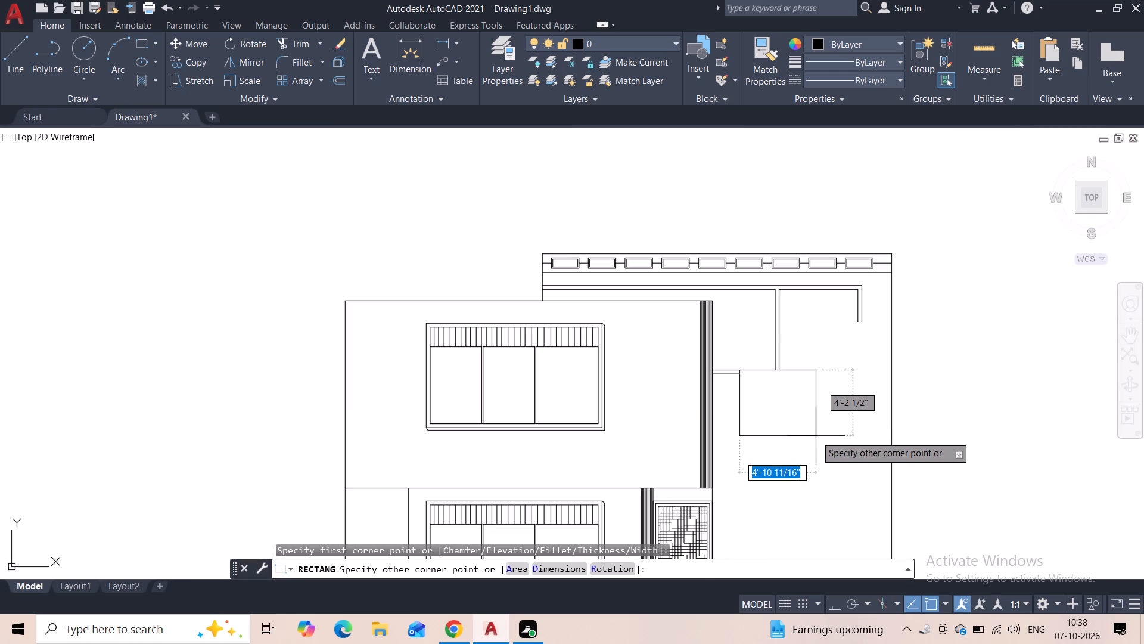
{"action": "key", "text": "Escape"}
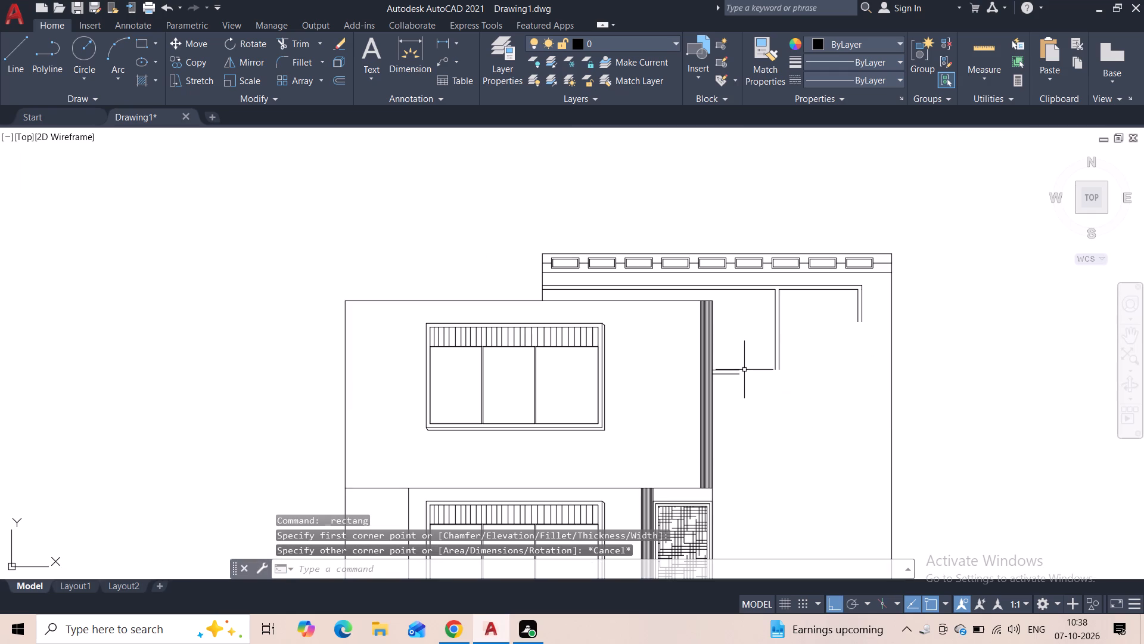
Draw a rectangle about 4'-5 11/16" wide and 5'-1 13/16" high, its top edge at the lower ends of the long vertical pair.
{"action": "key", "text": "space"}
{"action": "scroll", "coordinate": [743, 370], "scroll_direction": "up", "scroll_amount": 3}
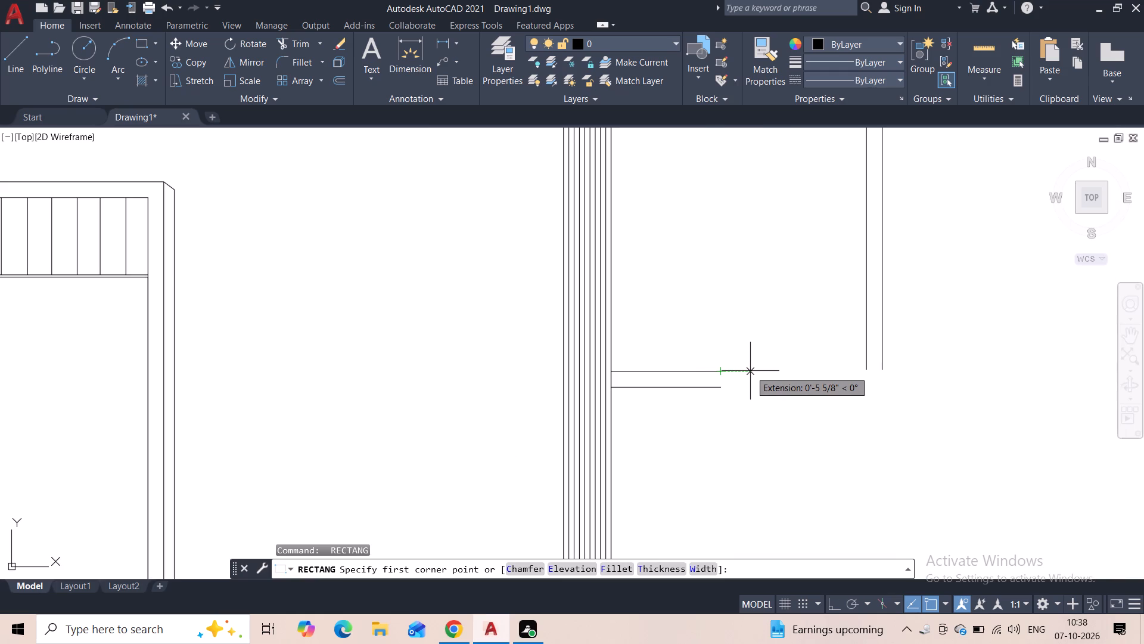
{"action": "left_click", "coordinate": [750, 371]}
{"action": "scroll", "coordinate": [823, 466], "scroll_direction": "down", "scroll_amount": 2}
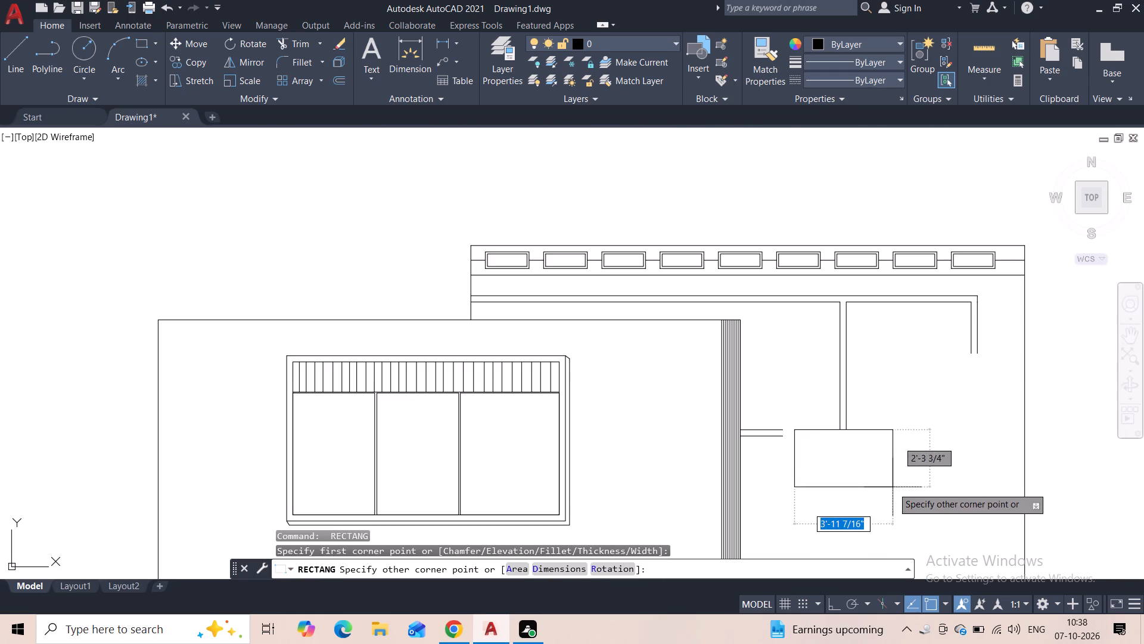
{"action": "scroll", "coordinate": [893, 491], "scroll_direction": "down", "scroll_amount": 2}
{"action": "middle_click_drag", "start_coordinate": [891, 506], "coordinate": [876, 428]}
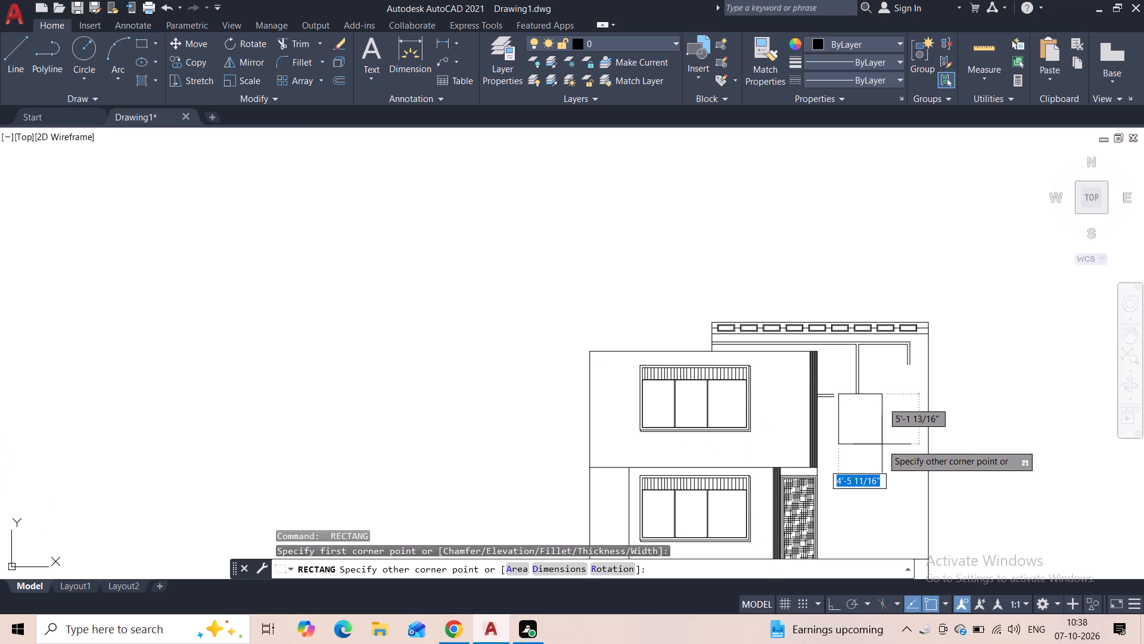
{"action": "left_click", "coordinate": [882, 445]}
Move the two short horizontal lines from the upper line strip down to start at the new rectangle's left edge, near mid-height.
{"action": "middle_click_drag", "start_coordinate": [875, 425], "coordinate": [851, 375]}
{"action": "scroll", "coordinate": [850, 375], "scroll_direction": "up", "scroll_amount": 2}
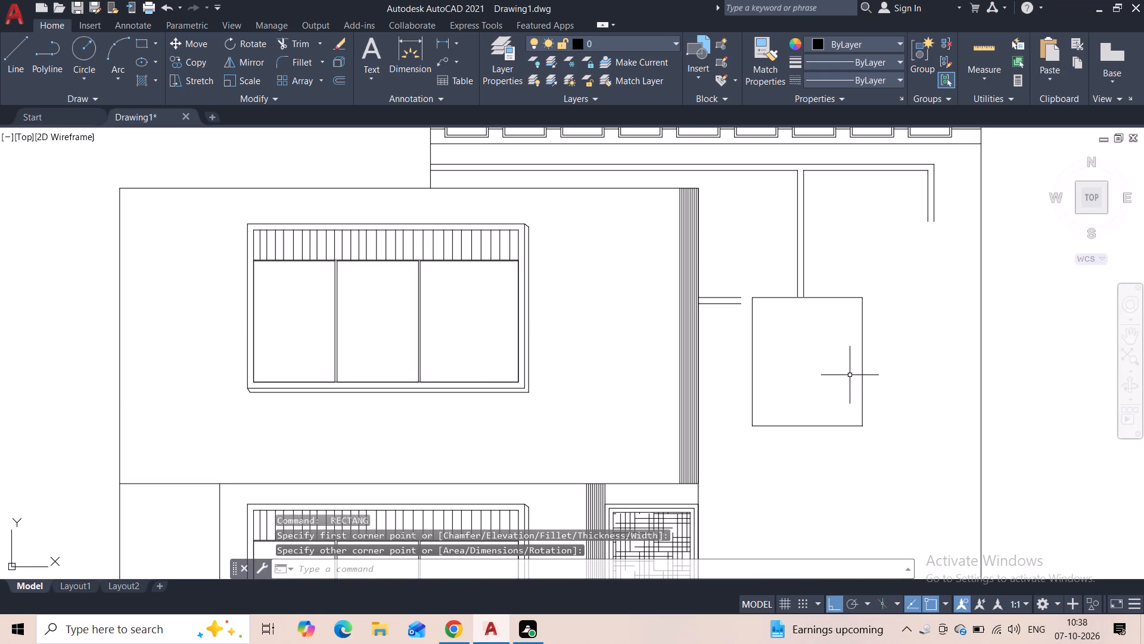
{"action": "scroll", "coordinate": [717, 291], "scroll_direction": "up", "scroll_amount": 1}
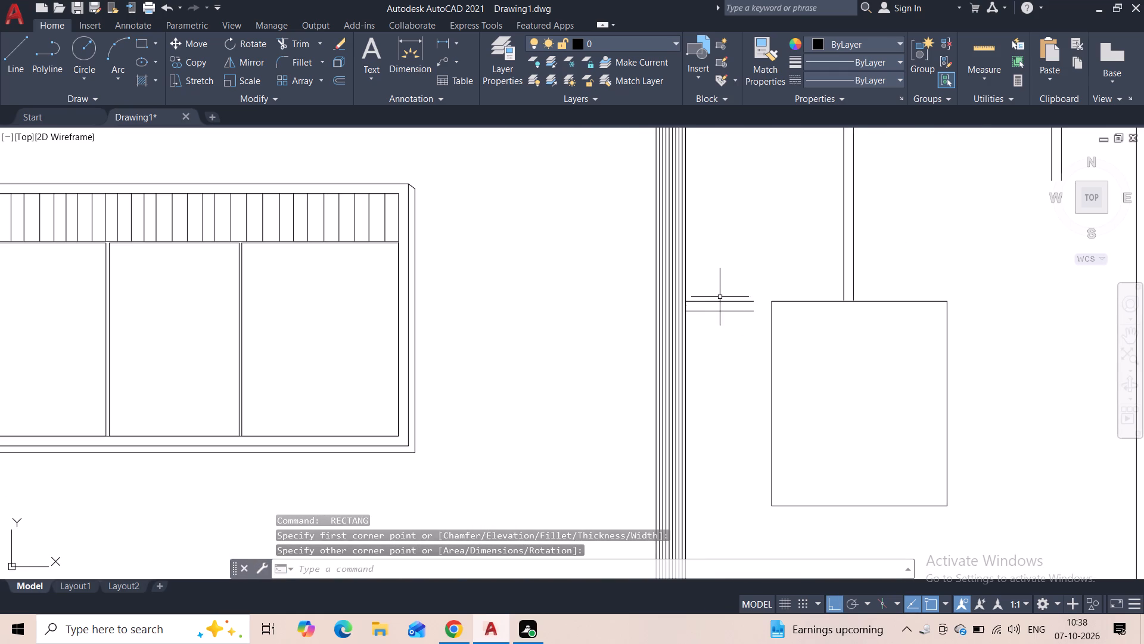
{"action": "left_click", "coordinate": [717, 298]}
{"action": "left_click", "coordinate": [711, 328]}
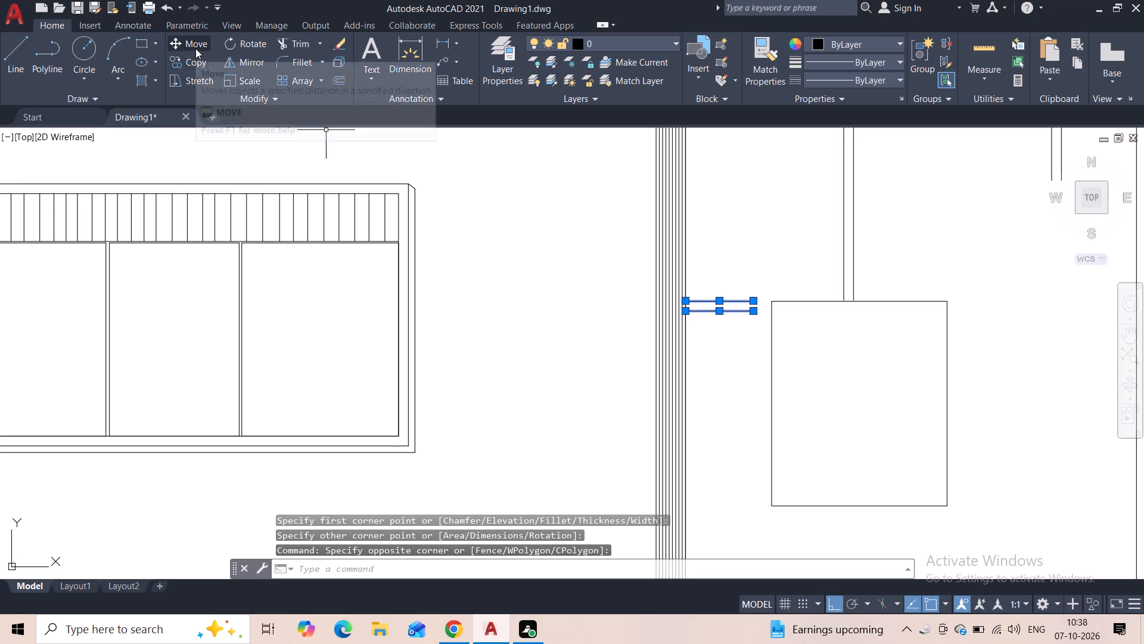
{"action": "left_click", "coordinate": [195, 47]}
{"action": "scroll", "coordinate": [680, 291], "scroll_direction": "up", "scroll_amount": 4}
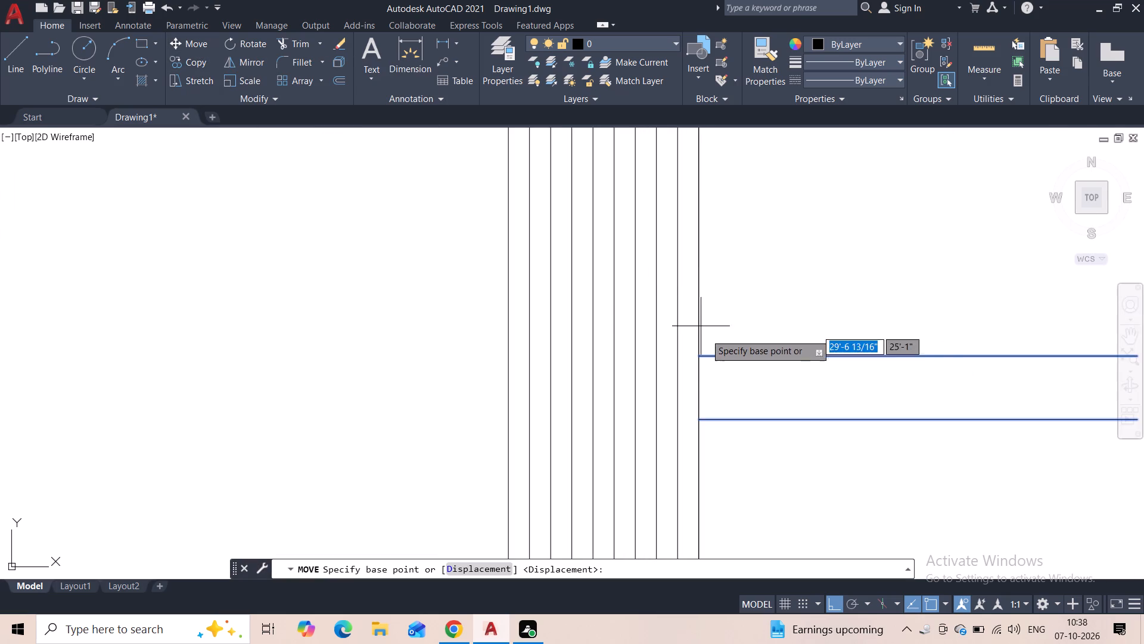
{"action": "left_click", "coordinate": [701, 354]}
{"action": "middle_click_drag", "start_coordinate": [702, 380], "coordinate": [673, 171]}
{"action": "scroll", "coordinate": [676, 239], "scroll_direction": "down", "scroll_amount": 3}
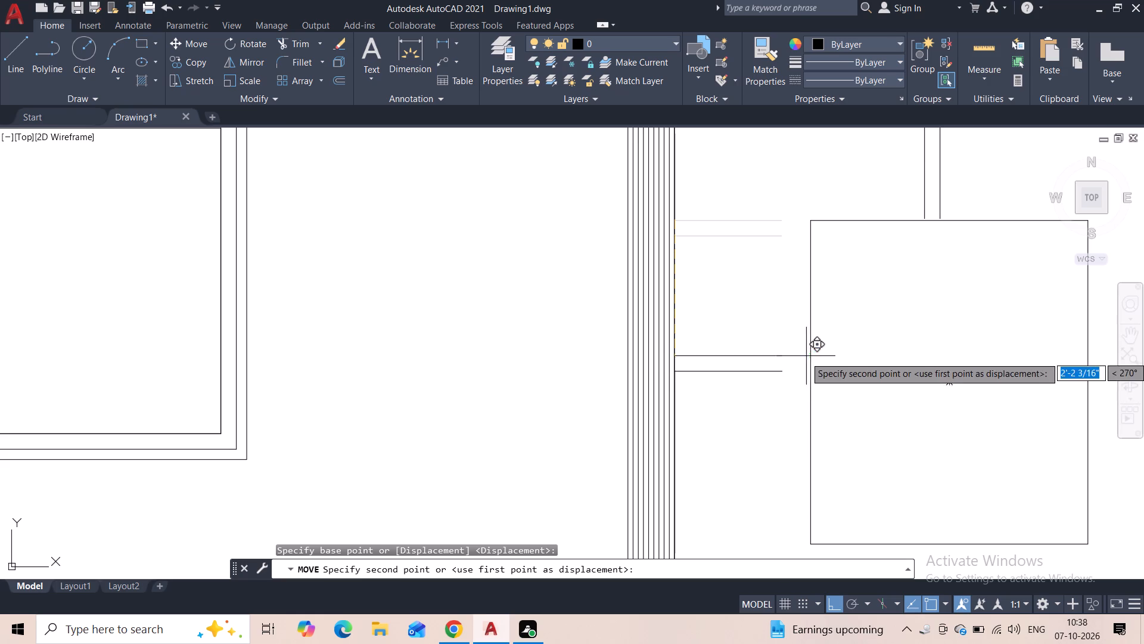
{"action": "left_click", "coordinate": [809, 381]}
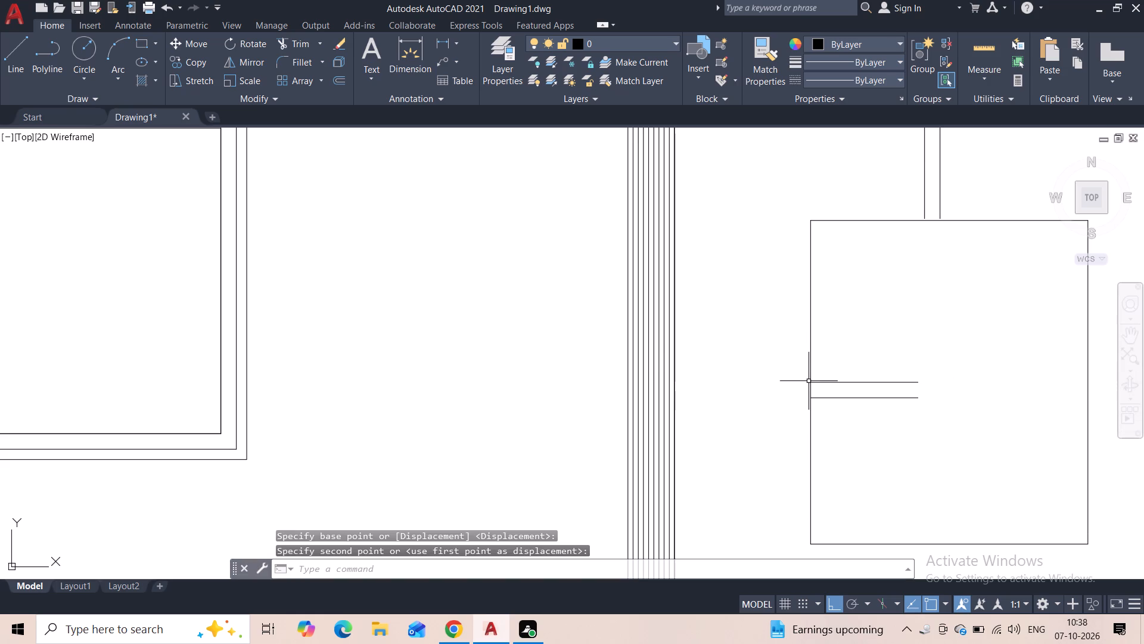
Move the two short horizontal lines leftward so their right ends meet the rectangle's left edge.
{"action": "left_click", "coordinate": [869, 366]}
{"action": "left_click", "coordinate": [854, 425]}
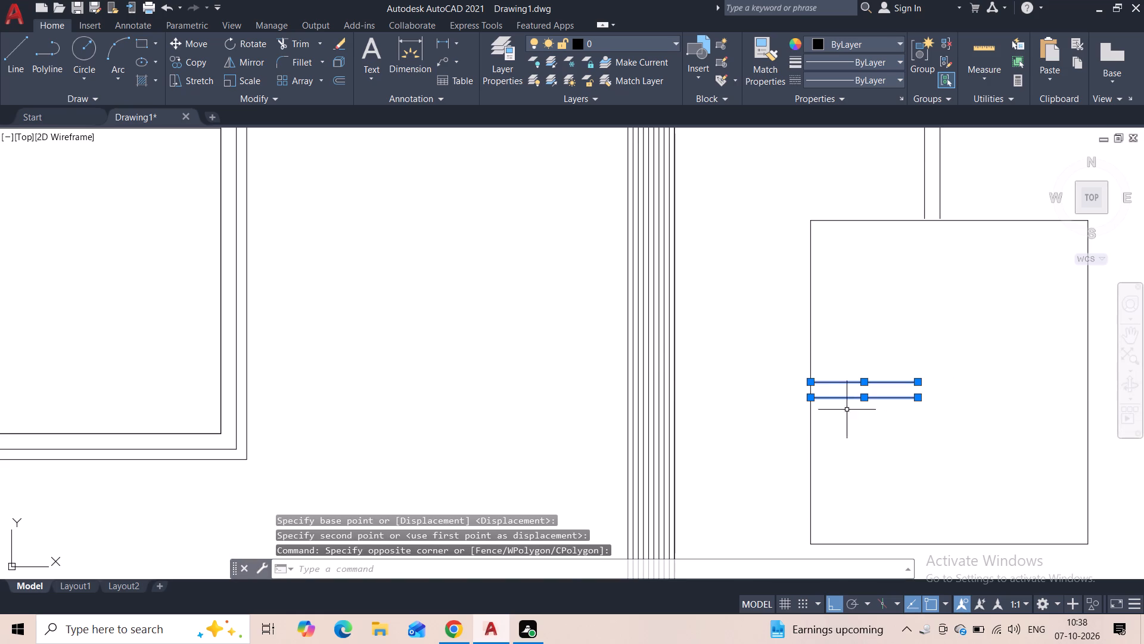
{"action": "left_click", "coordinate": [170, 41]}
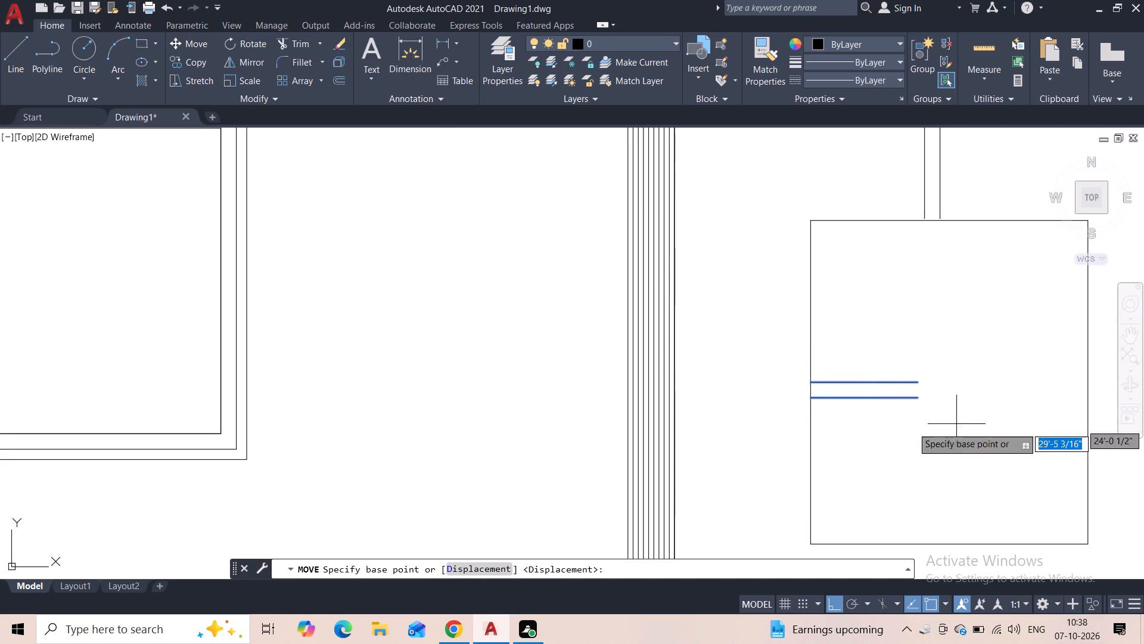
{"action": "left_click", "coordinate": [912, 385]}
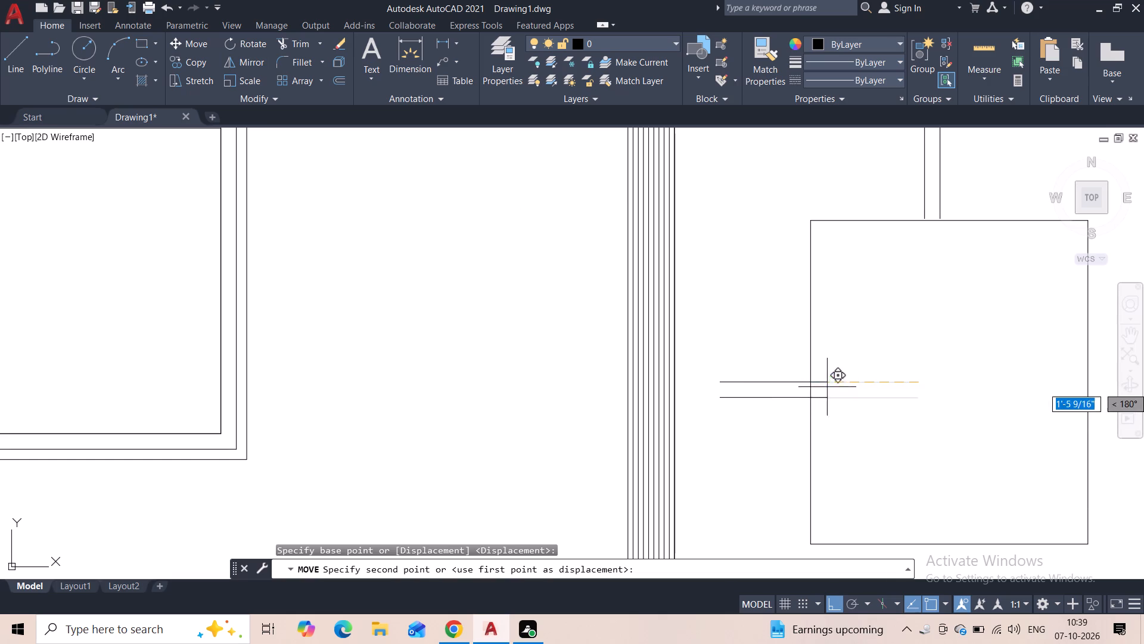
{"action": "left_click", "coordinate": [810, 383]}
{"action": "key", "text": "Escape"}
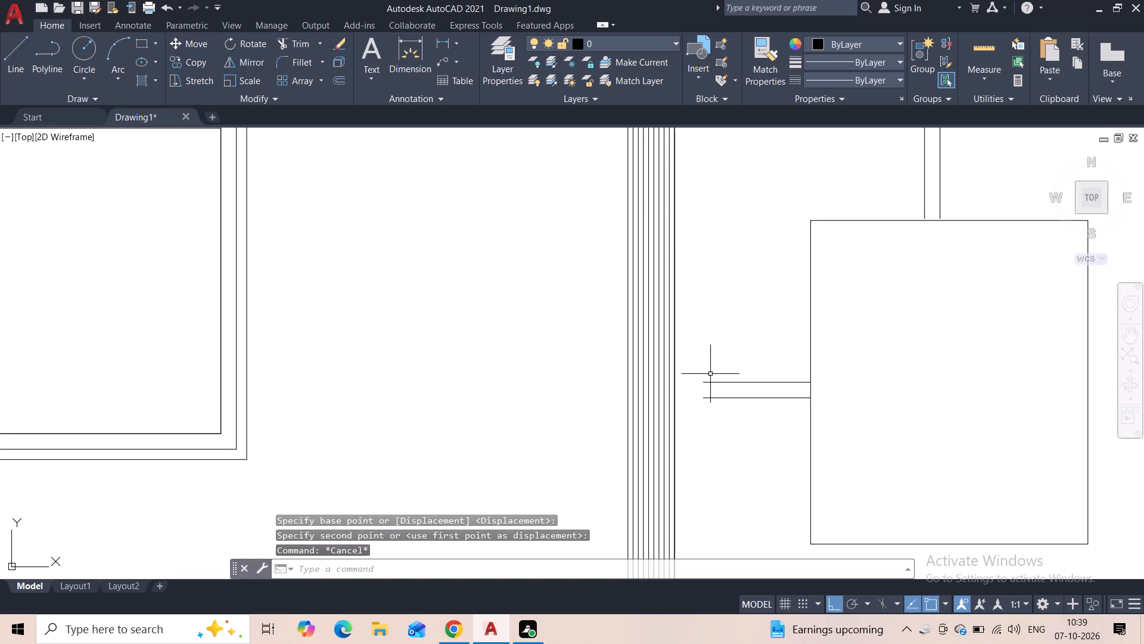
Extend both short horizontal lines leftward to the upper storey's line strip.
{"action": "type", "text": "ex"}
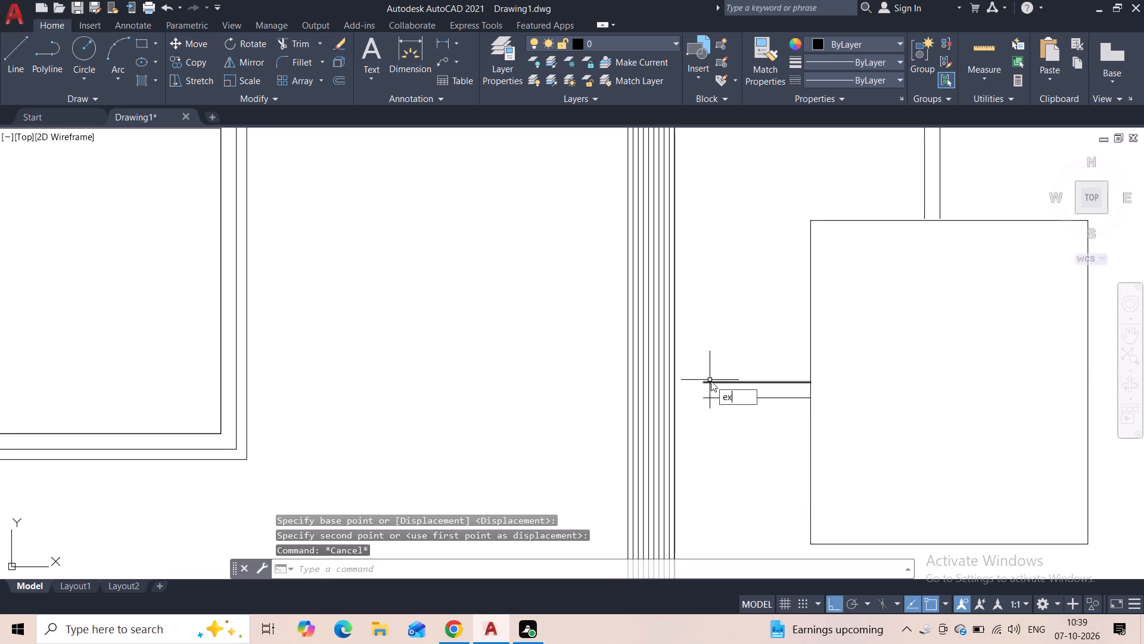
{"action": "left_click", "coordinate": [738, 411]}
{"action": "left_click", "coordinate": [722, 398]}
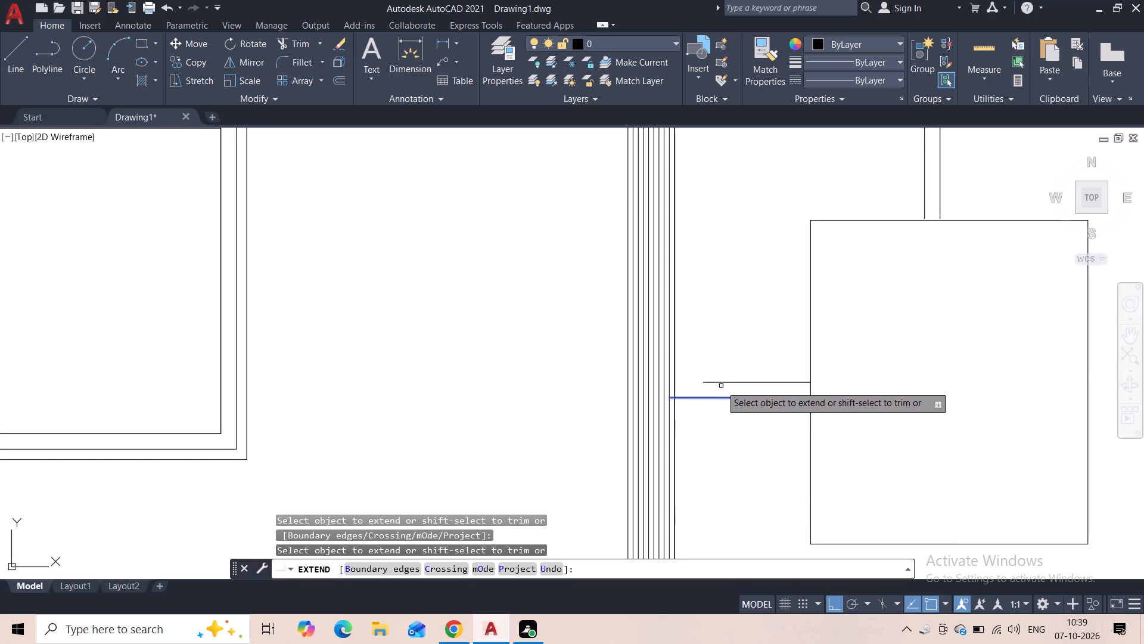
{"action": "left_click", "coordinate": [721, 382]}
{"action": "key", "text": "Escape"}
Draw a small rectangle about 1'-3 7/16" by 1'-1 3/16" at the lower ends of the short vertical pair near the outline's right edge.
{"action": "scroll", "coordinate": [723, 346], "scroll_direction": "down", "scroll_amount": 2}
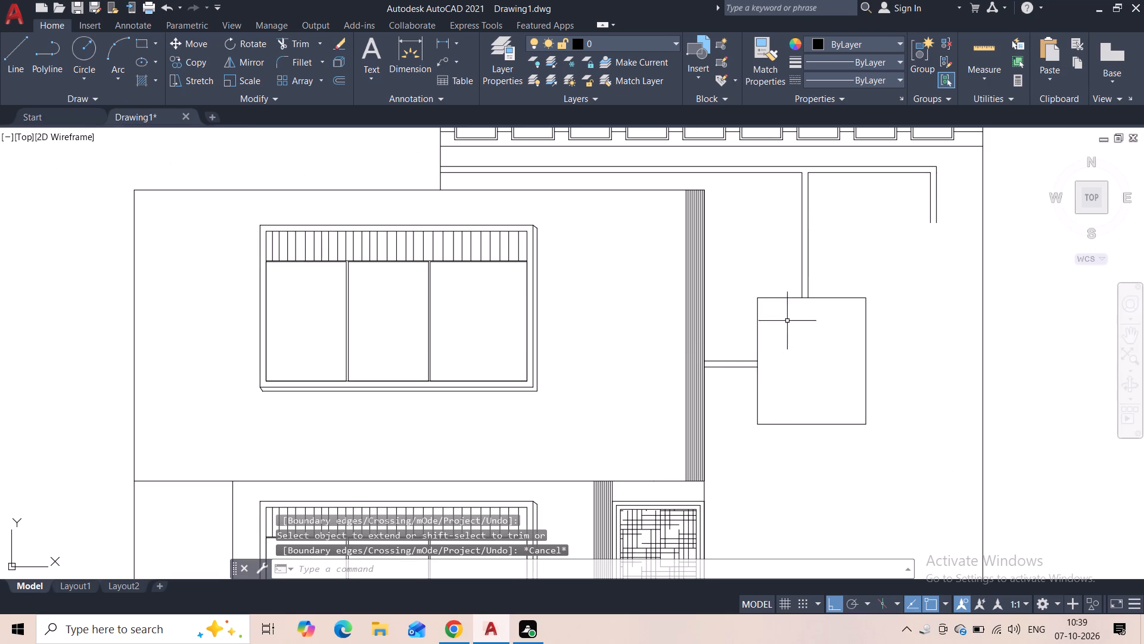
{"action": "scroll", "coordinate": [795, 356], "scroll_direction": "down", "scroll_amount": 2}
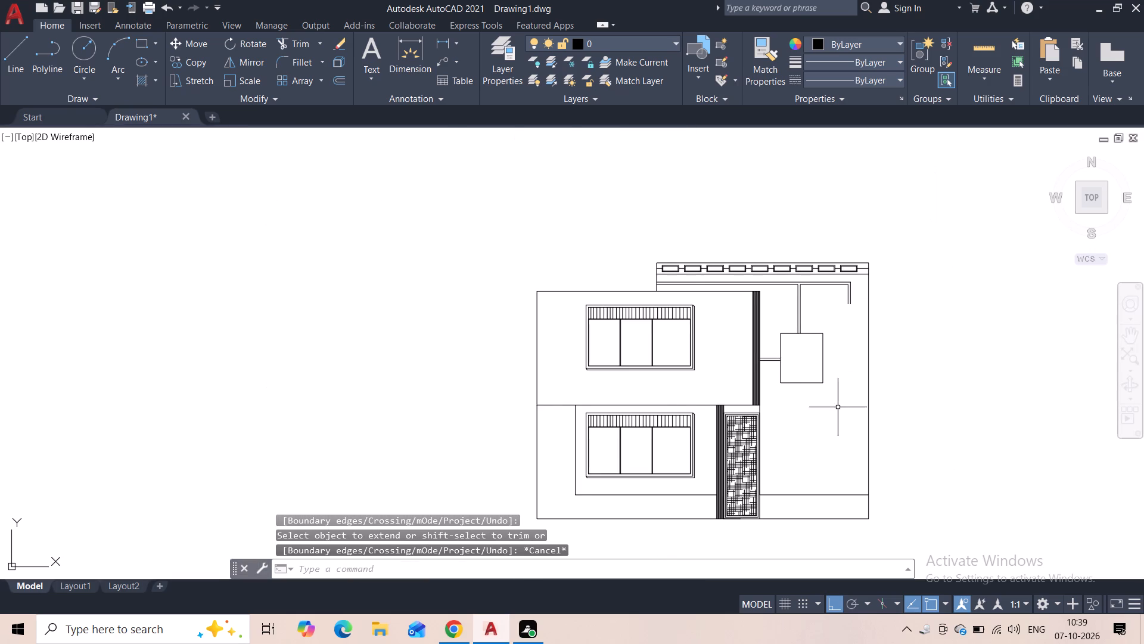
{"action": "middle_click_drag", "start_coordinate": [837, 407], "coordinate": [733, 386]}
{"action": "scroll", "coordinate": [711, 330], "scroll_direction": "up", "scroll_amount": 3}
{"action": "middle_click_drag", "start_coordinate": [699, 318], "coordinate": [597, 422]}
{"action": "scroll", "coordinate": [588, 369], "scroll_direction": "down", "scroll_amount": 3}
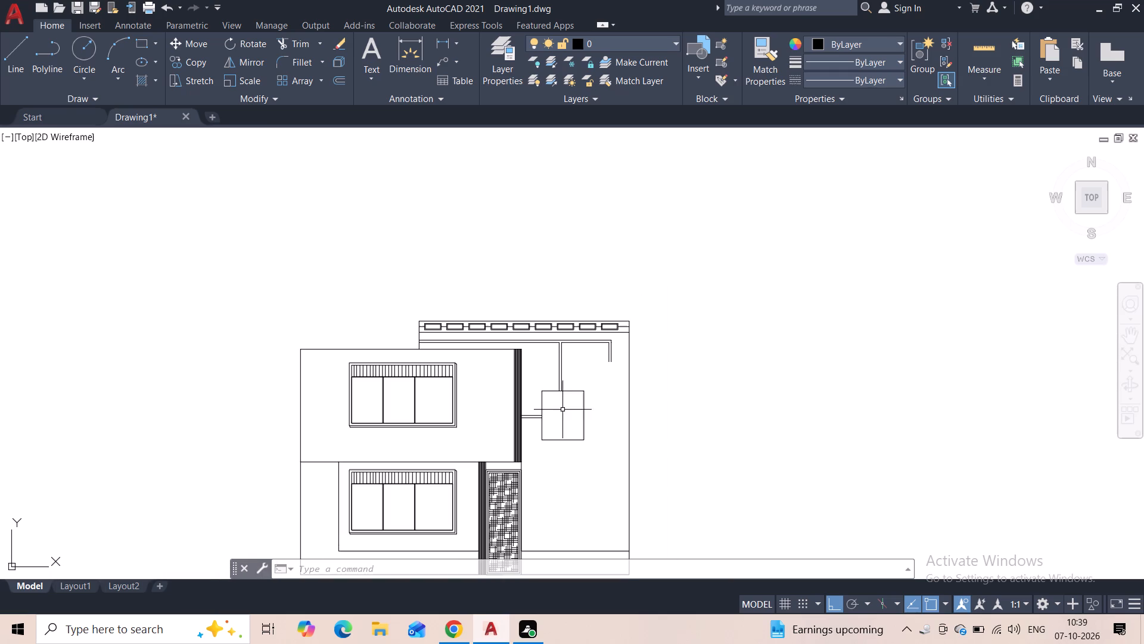
{"action": "scroll", "coordinate": [608, 391], "scroll_direction": "up", "scroll_amount": 1}
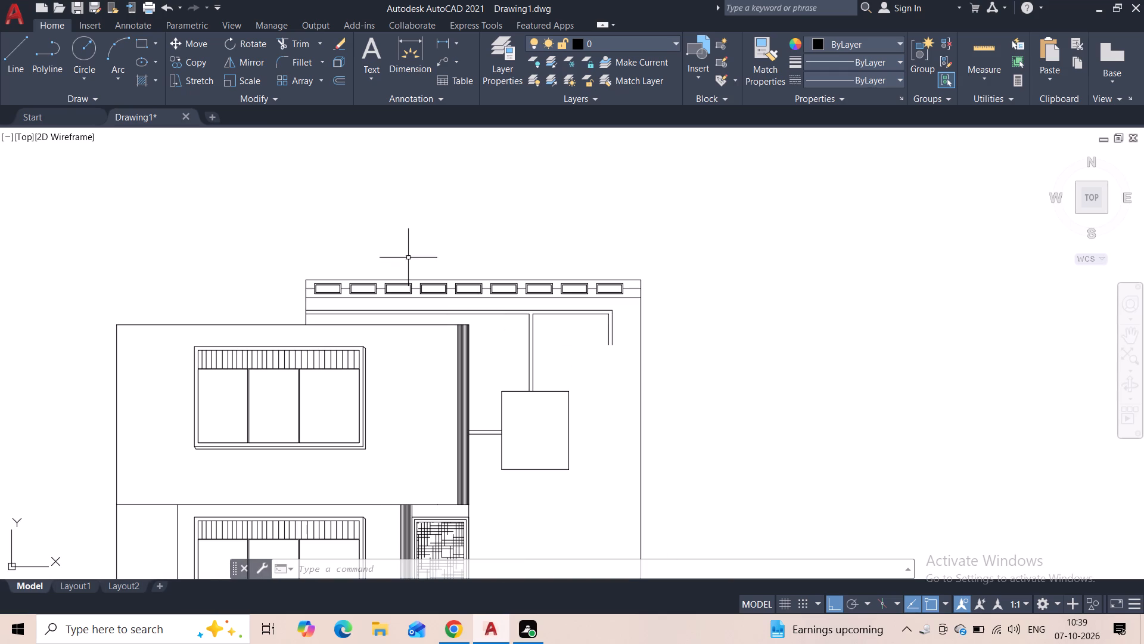
{"action": "left_click", "coordinate": [138, 44]}
{"action": "scroll", "coordinate": [610, 360], "scroll_direction": "up", "scroll_amount": 3}
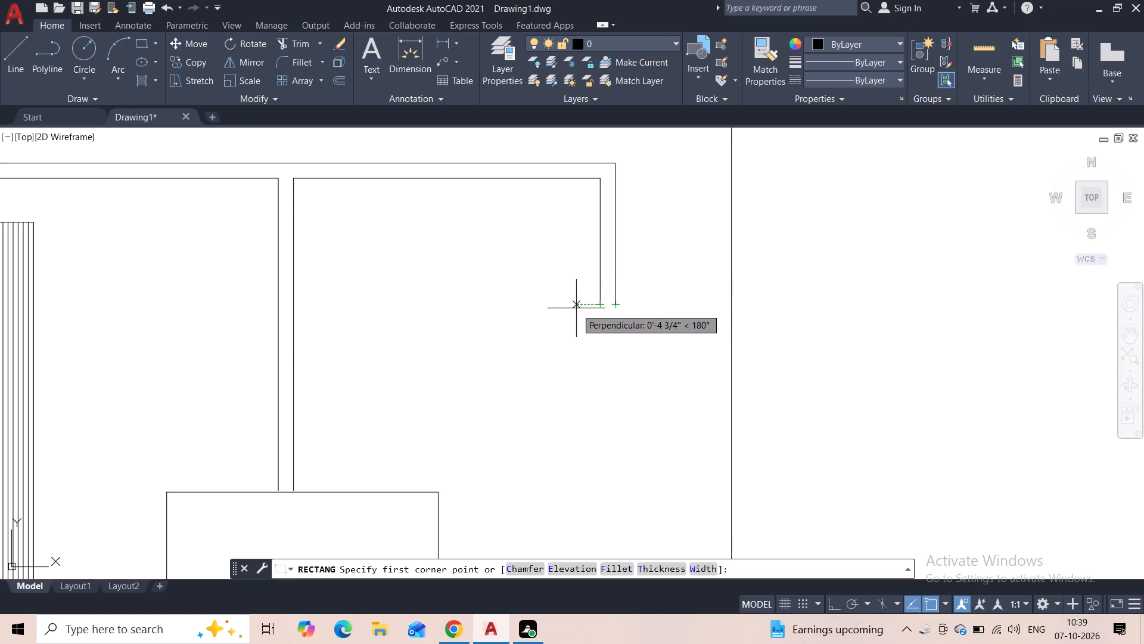
{"action": "left_click", "coordinate": [572, 309]}
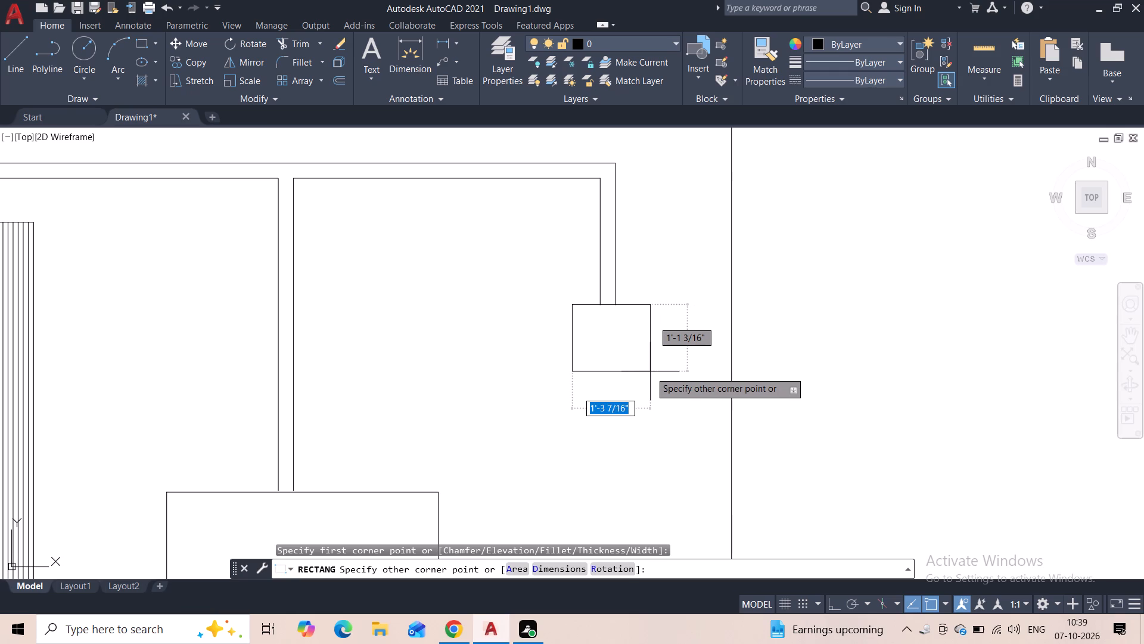
{"action": "left_click", "coordinate": [650, 371]}
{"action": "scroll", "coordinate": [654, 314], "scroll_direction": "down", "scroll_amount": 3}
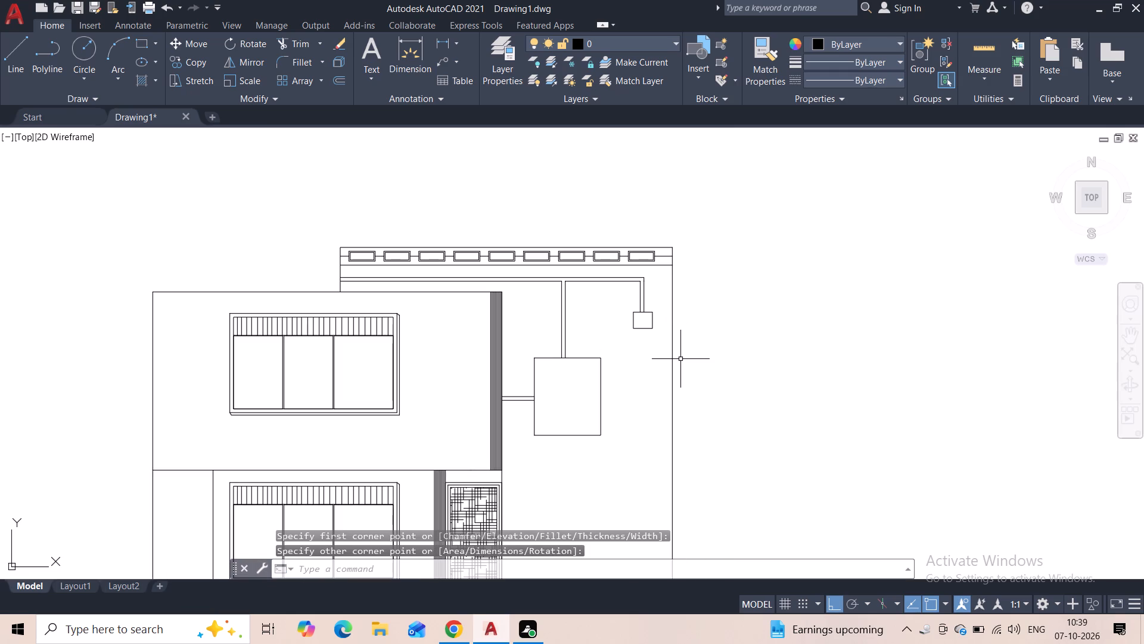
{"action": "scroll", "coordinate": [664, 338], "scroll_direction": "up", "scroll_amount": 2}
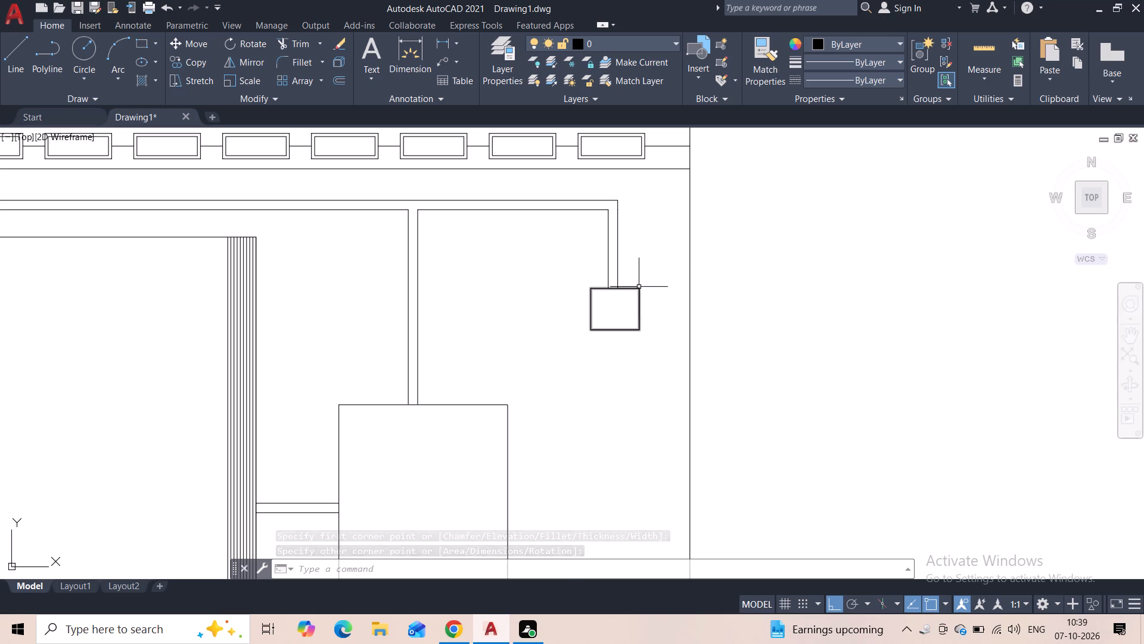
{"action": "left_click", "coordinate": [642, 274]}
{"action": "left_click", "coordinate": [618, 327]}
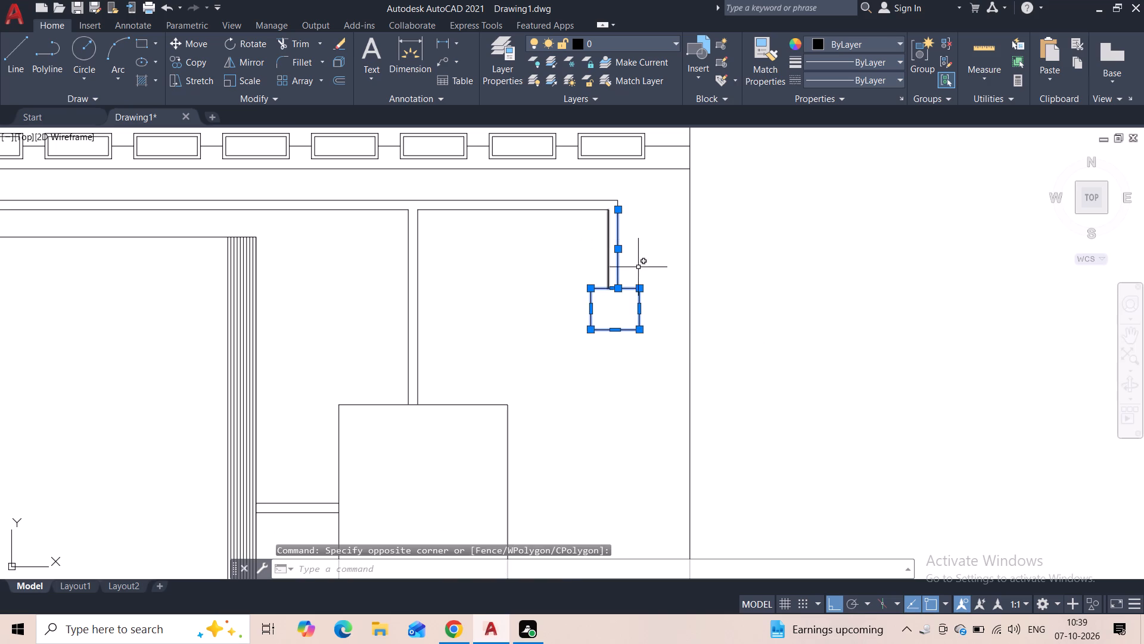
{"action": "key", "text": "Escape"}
Offset the small rectangle below the short vertical pair 2" outward.
{"action": "left_click", "coordinate": [648, 285]}
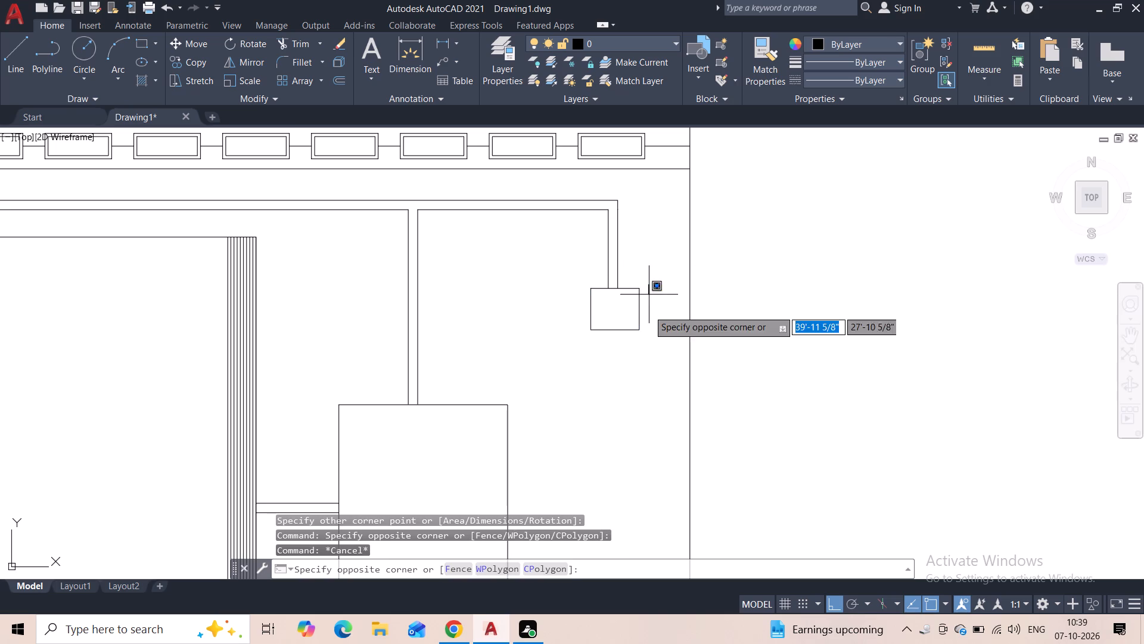
{"action": "left_click", "coordinate": [627, 321]}
{"action": "left_click", "coordinate": [338, 83]}
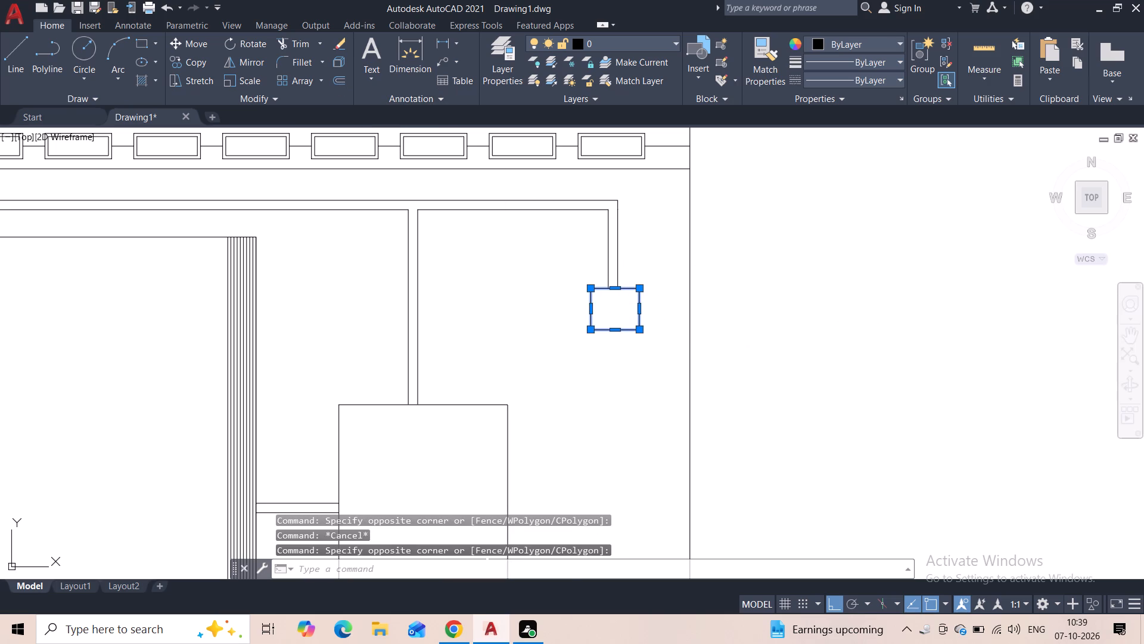
{"action": "type", "text": "2\""}
{"action": "key", "text": "Return"}
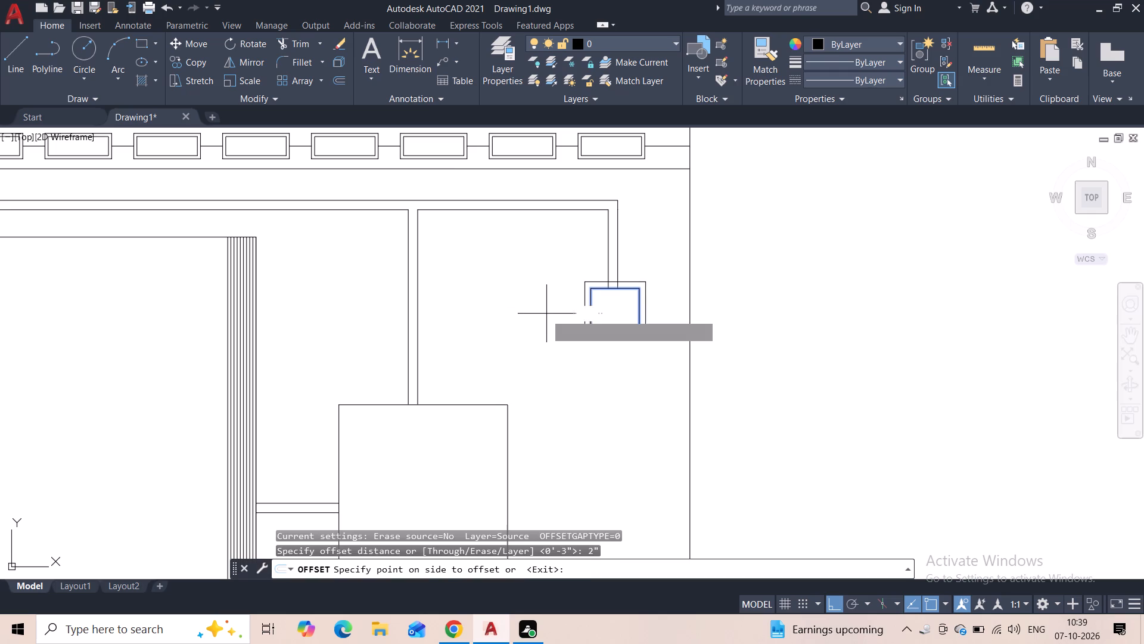
{"action": "left_click", "coordinate": [546, 314]}
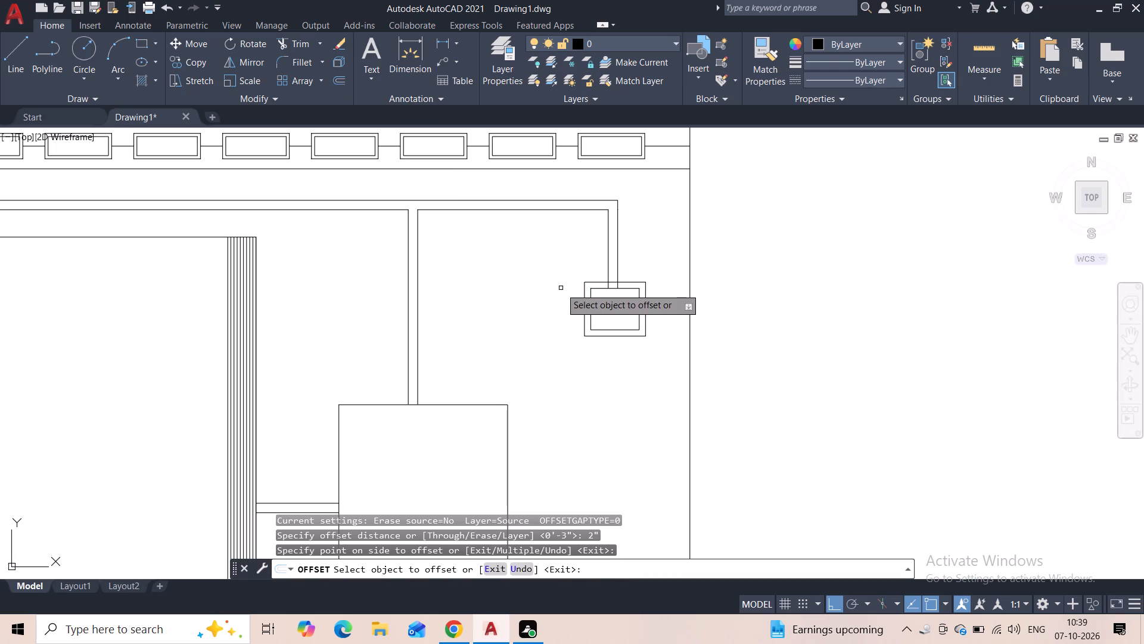
{"action": "key", "text": "Escape"}
Trim the short vertical pair's segments between the small rectangle's outer and inner outlines.
{"action": "scroll", "coordinate": [611, 296], "scroll_direction": "up", "scroll_amount": 2}
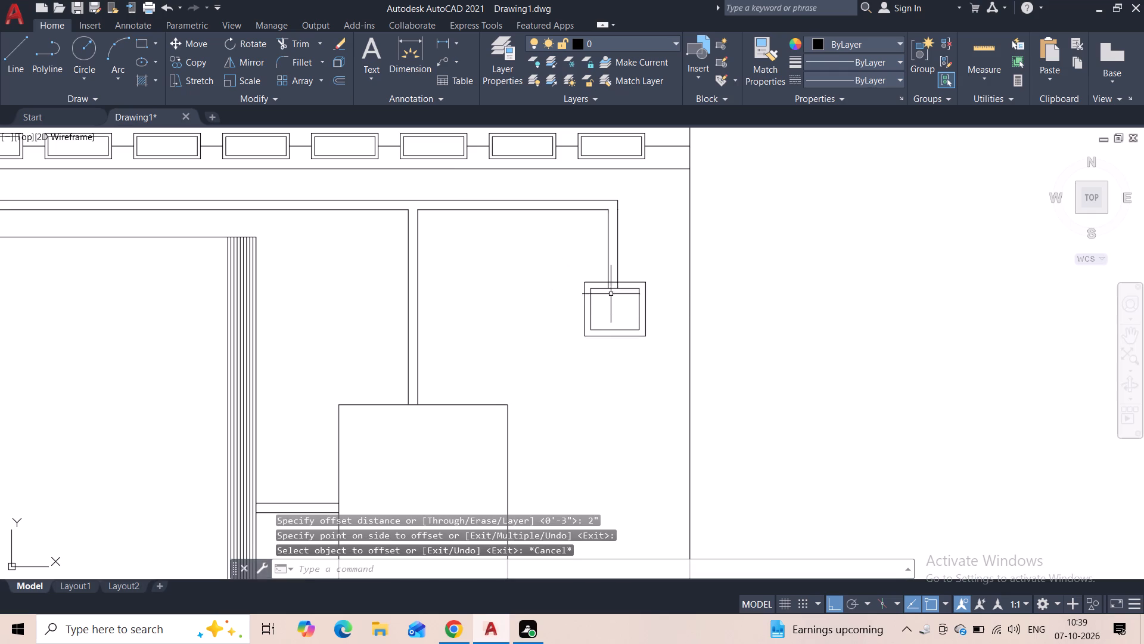
{"action": "scroll", "coordinate": [611, 296], "scroll_direction": "up", "scroll_amount": 2}
{"action": "left_click", "coordinate": [283, 40]}
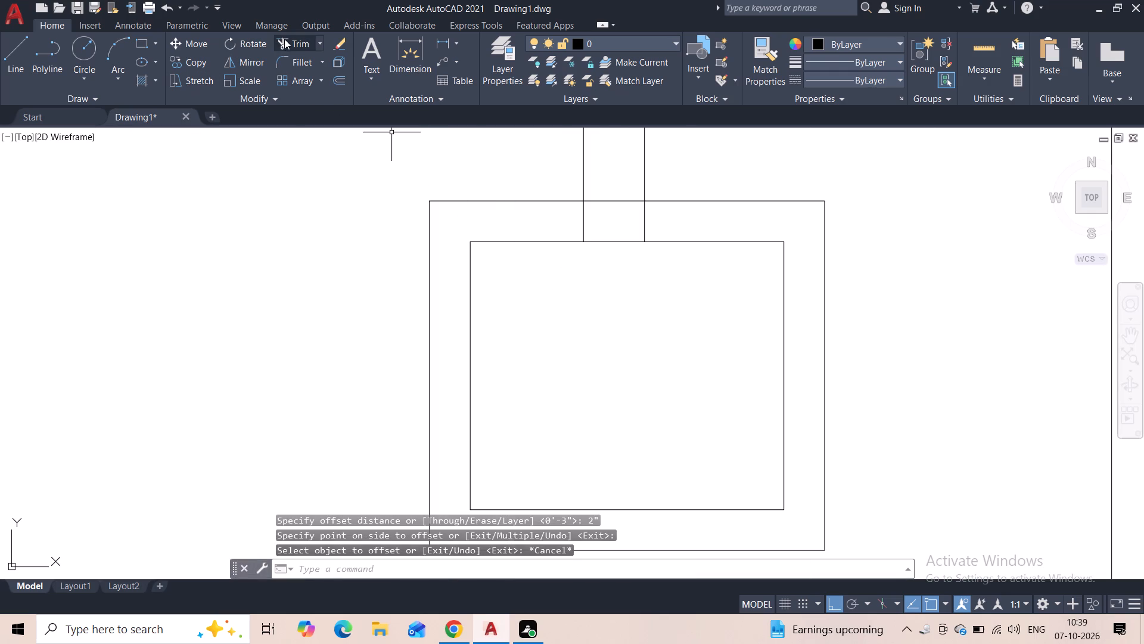
{"action": "left_click_drag", "start_coordinate": [569, 211], "coordinate": [654, 213]}
{"action": "scroll", "coordinate": [651, 210], "scroll_direction": "down", "scroll_amount": 5}
{"action": "key", "text": "Escape"}
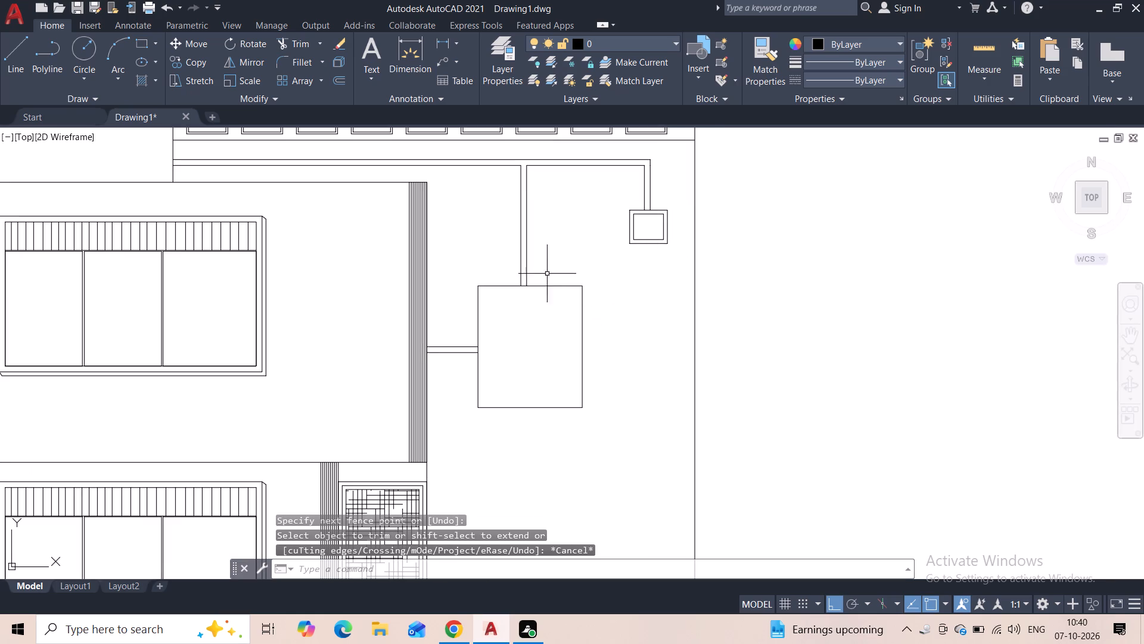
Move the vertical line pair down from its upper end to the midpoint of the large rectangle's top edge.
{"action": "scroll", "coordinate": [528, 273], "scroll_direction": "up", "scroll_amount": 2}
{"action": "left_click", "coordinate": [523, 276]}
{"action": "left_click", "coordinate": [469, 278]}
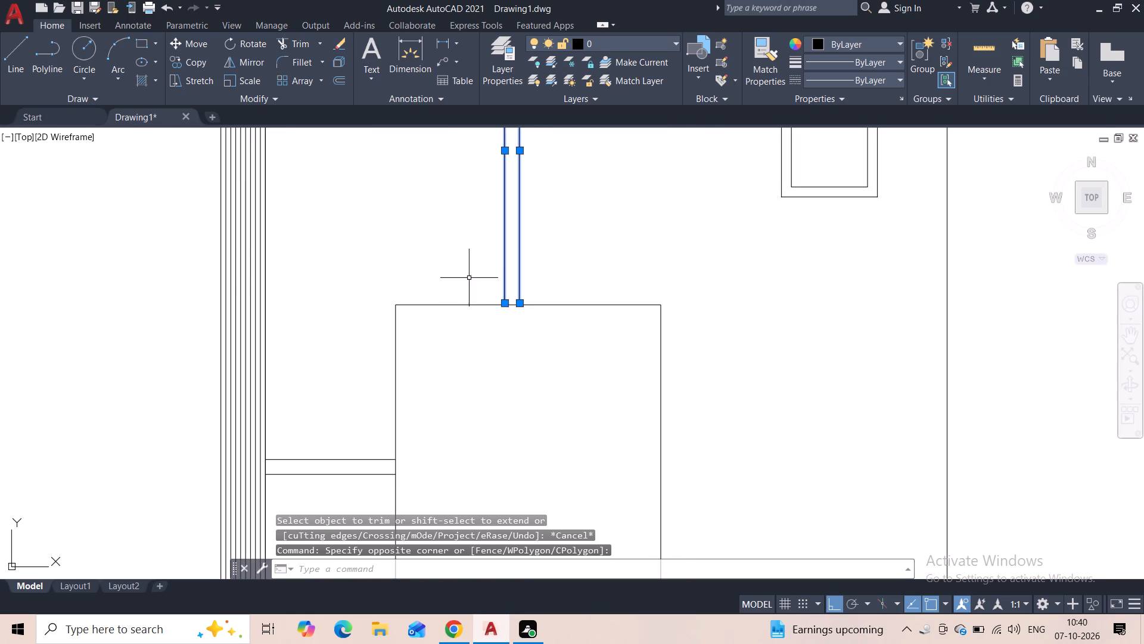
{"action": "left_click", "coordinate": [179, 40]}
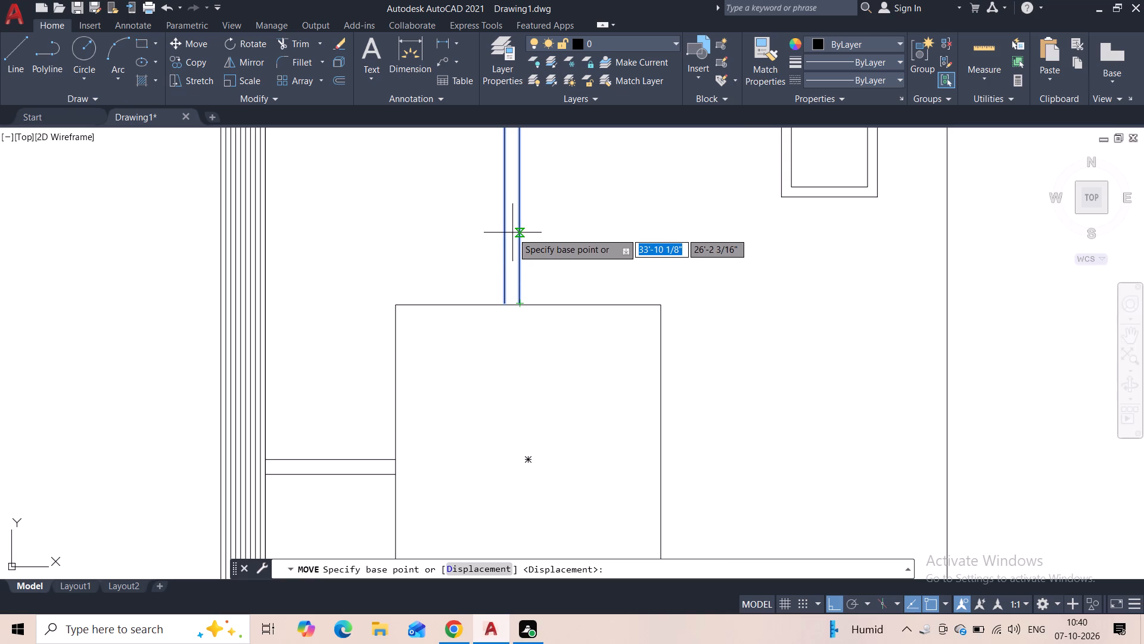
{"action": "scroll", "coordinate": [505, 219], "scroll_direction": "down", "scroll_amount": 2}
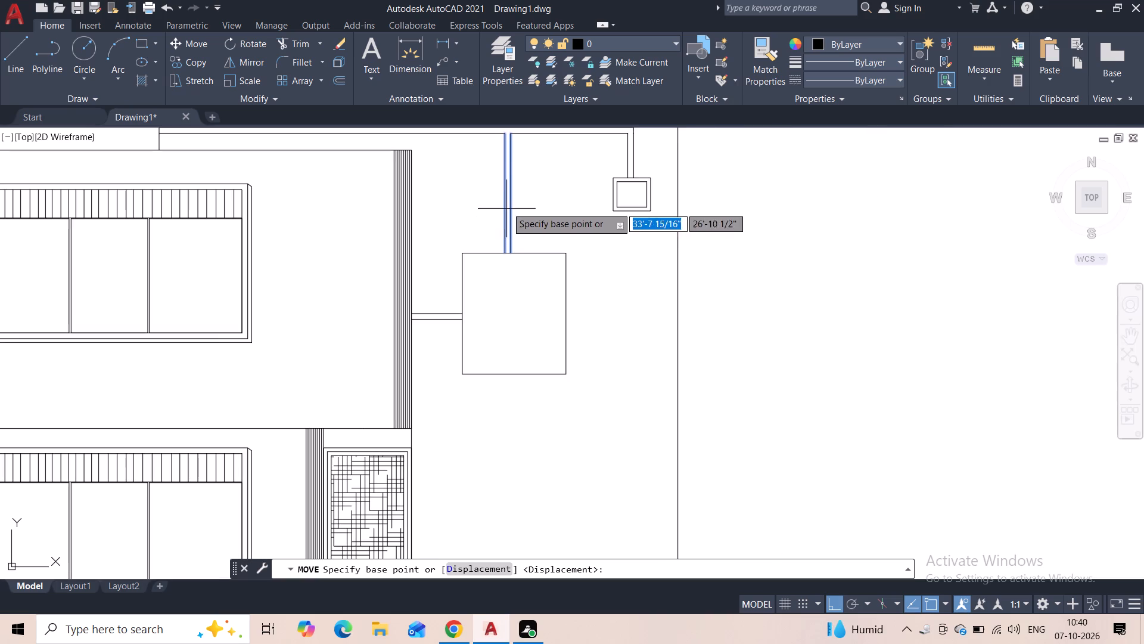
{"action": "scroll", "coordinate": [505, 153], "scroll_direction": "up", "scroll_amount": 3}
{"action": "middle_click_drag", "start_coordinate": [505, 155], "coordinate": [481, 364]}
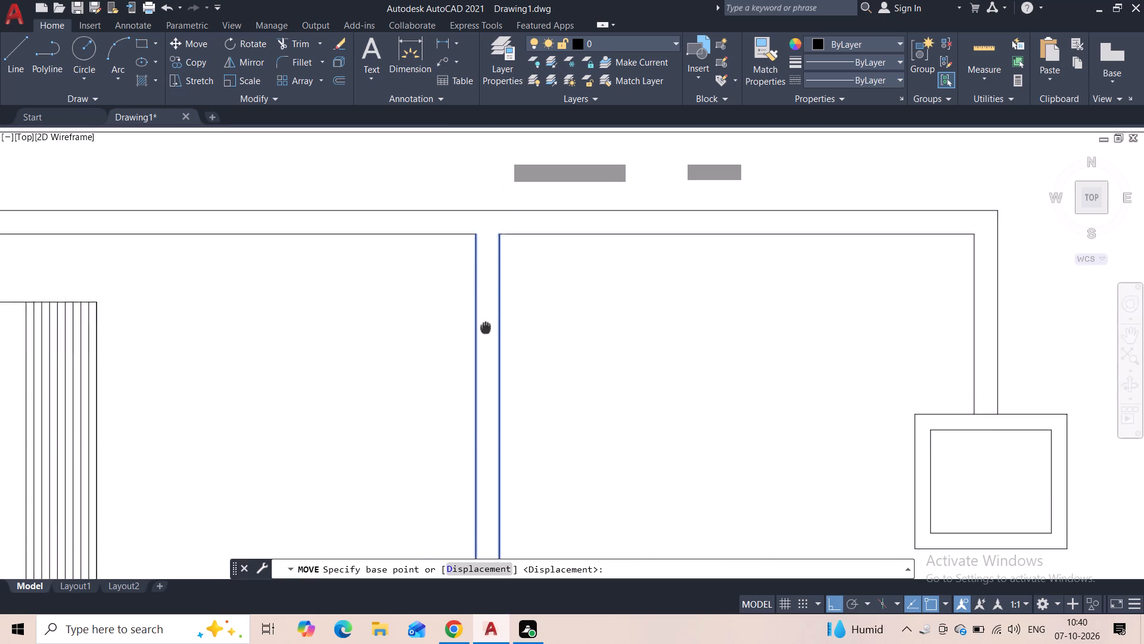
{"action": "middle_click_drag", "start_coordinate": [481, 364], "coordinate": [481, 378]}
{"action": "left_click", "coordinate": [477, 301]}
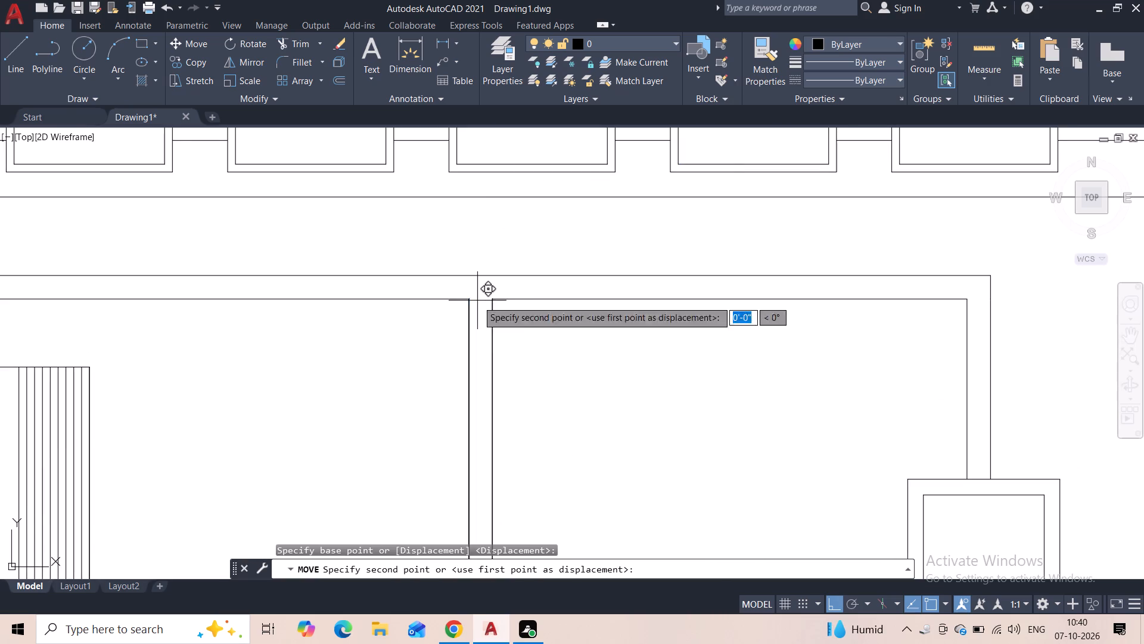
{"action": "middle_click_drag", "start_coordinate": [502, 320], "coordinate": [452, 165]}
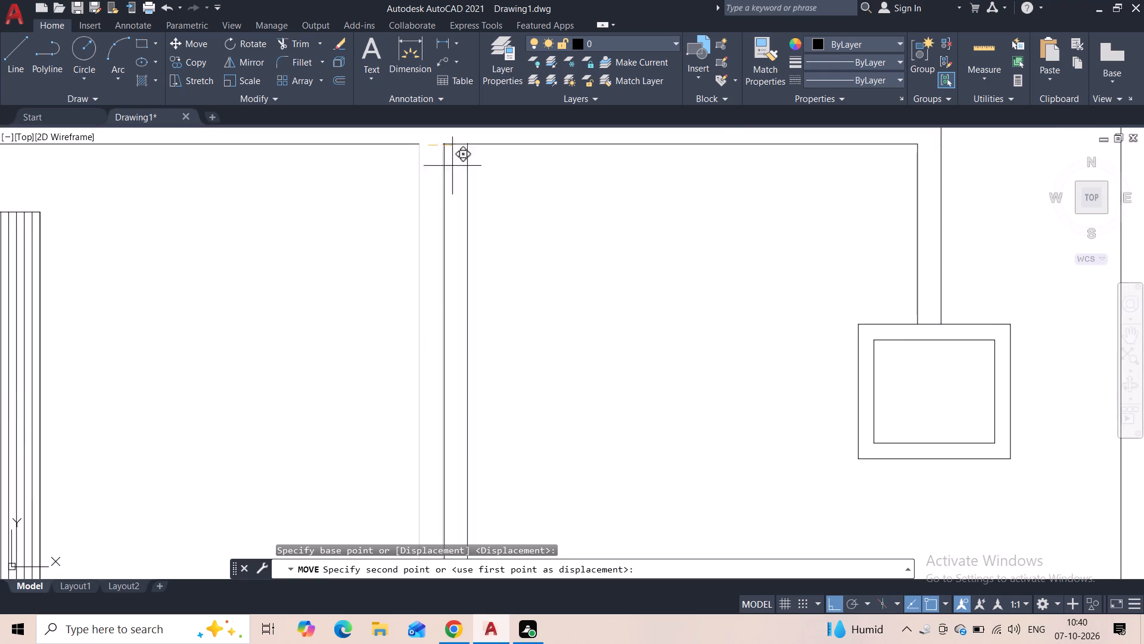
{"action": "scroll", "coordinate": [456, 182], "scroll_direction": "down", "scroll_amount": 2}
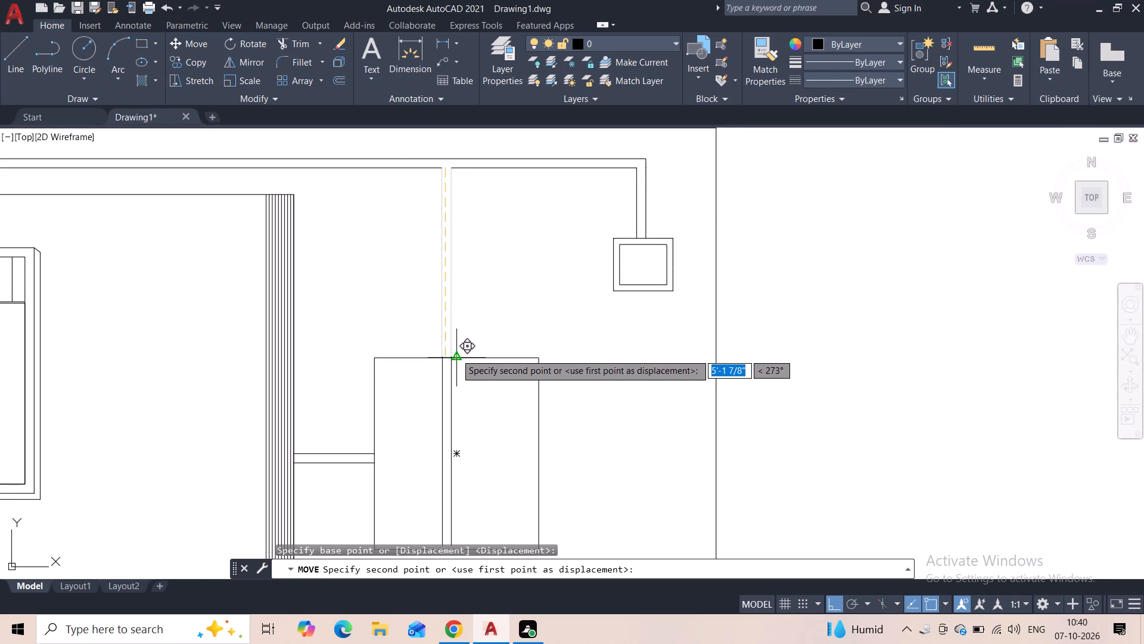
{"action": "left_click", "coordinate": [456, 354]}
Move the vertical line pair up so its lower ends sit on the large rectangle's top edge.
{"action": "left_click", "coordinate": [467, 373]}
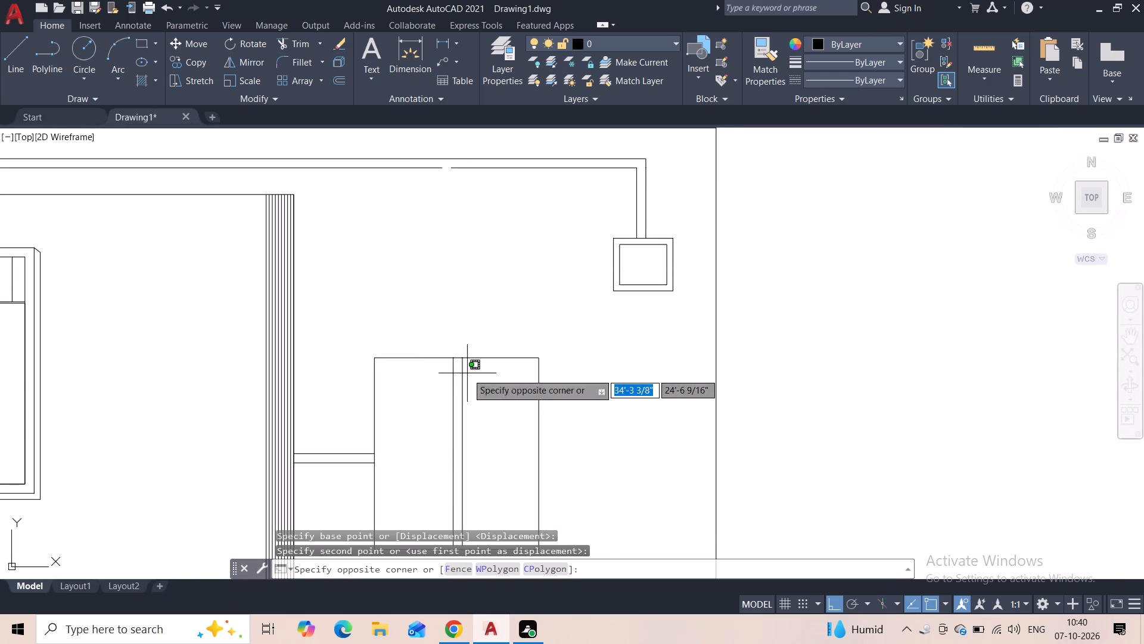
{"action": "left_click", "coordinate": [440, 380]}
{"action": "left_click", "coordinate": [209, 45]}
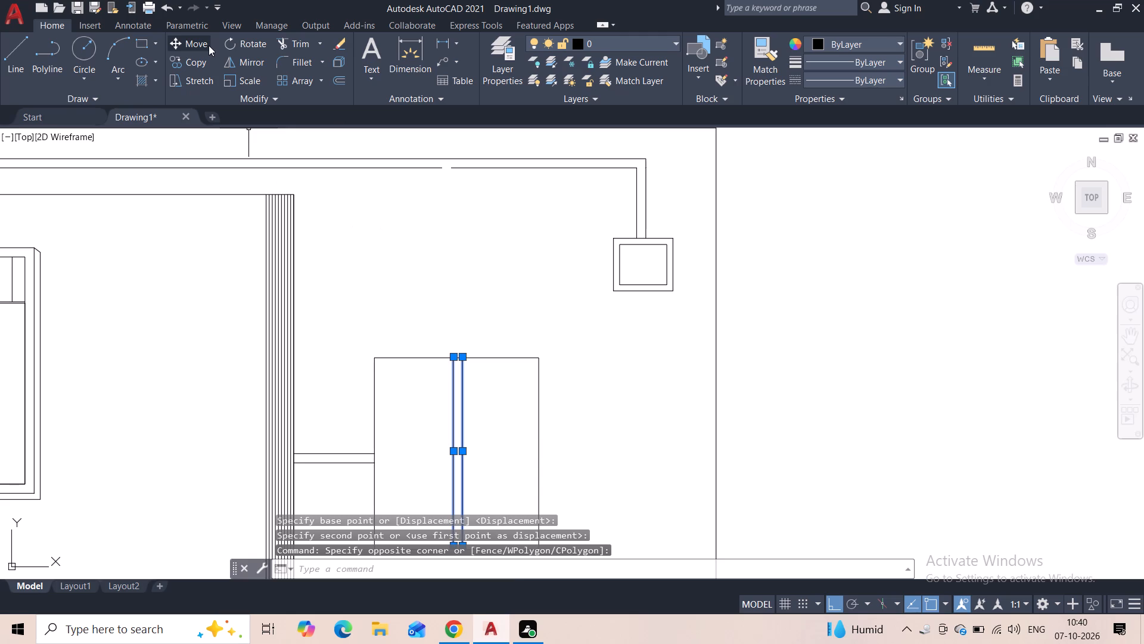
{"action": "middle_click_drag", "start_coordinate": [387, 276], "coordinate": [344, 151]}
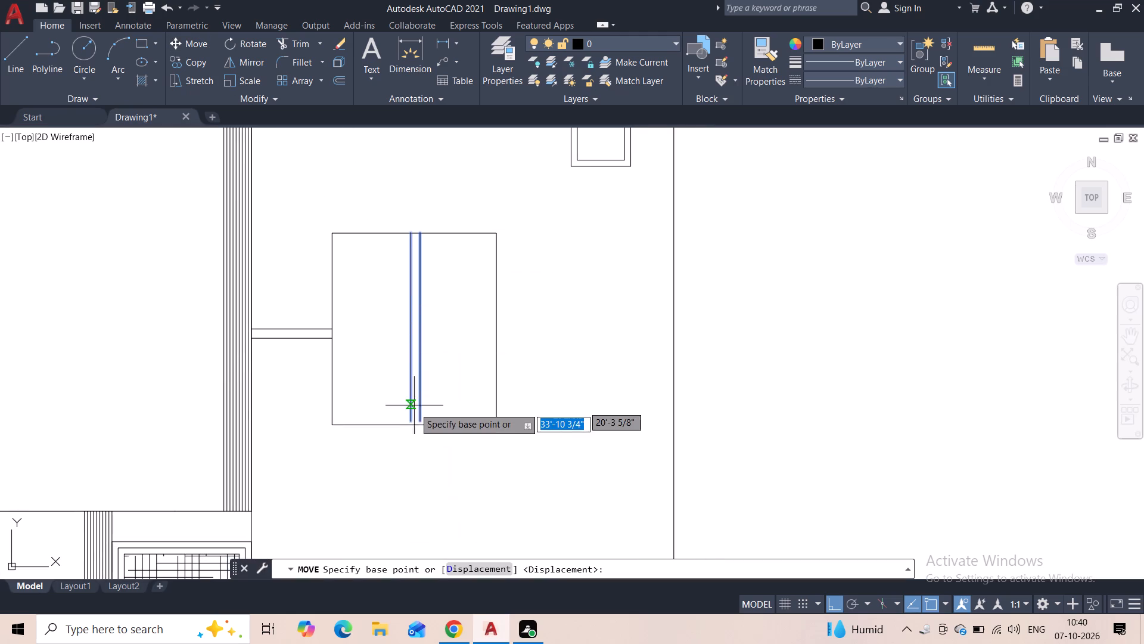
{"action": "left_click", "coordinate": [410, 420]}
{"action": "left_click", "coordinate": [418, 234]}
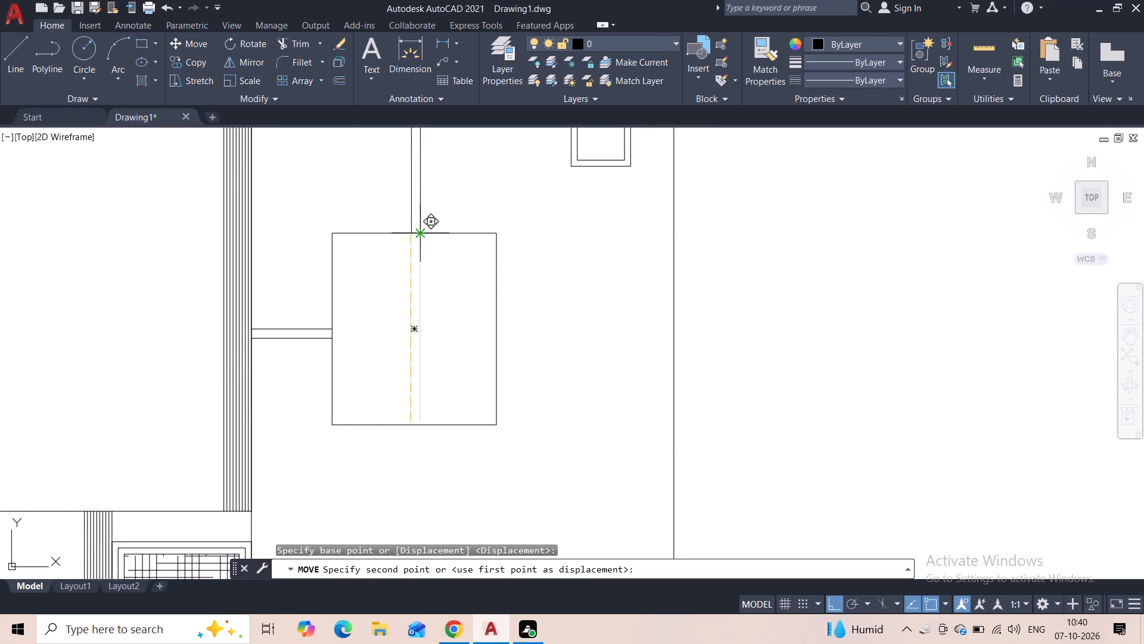
Move the vertical line pair so its left line's lower end meets the midpoint of the large rectangle's top edge.
{"action": "left_click", "coordinate": [439, 214]}
{"action": "left_click", "coordinate": [409, 221]}
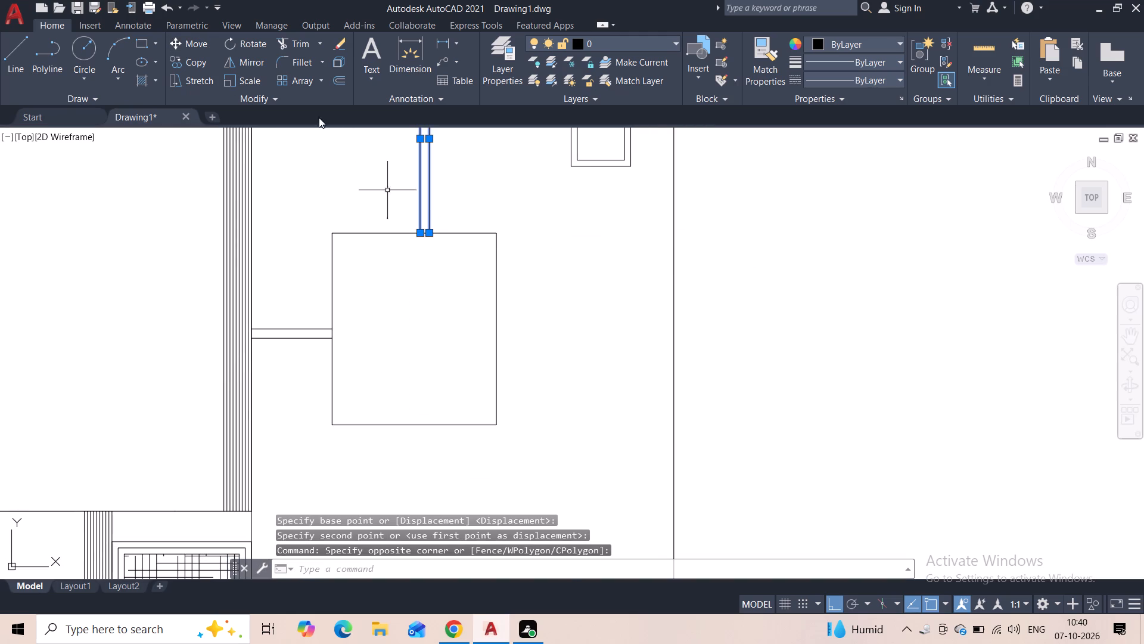
{"action": "left_click", "coordinate": [206, 45]}
{"action": "scroll", "coordinate": [422, 240], "scroll_direction": "up", "scroll_amount": 2}
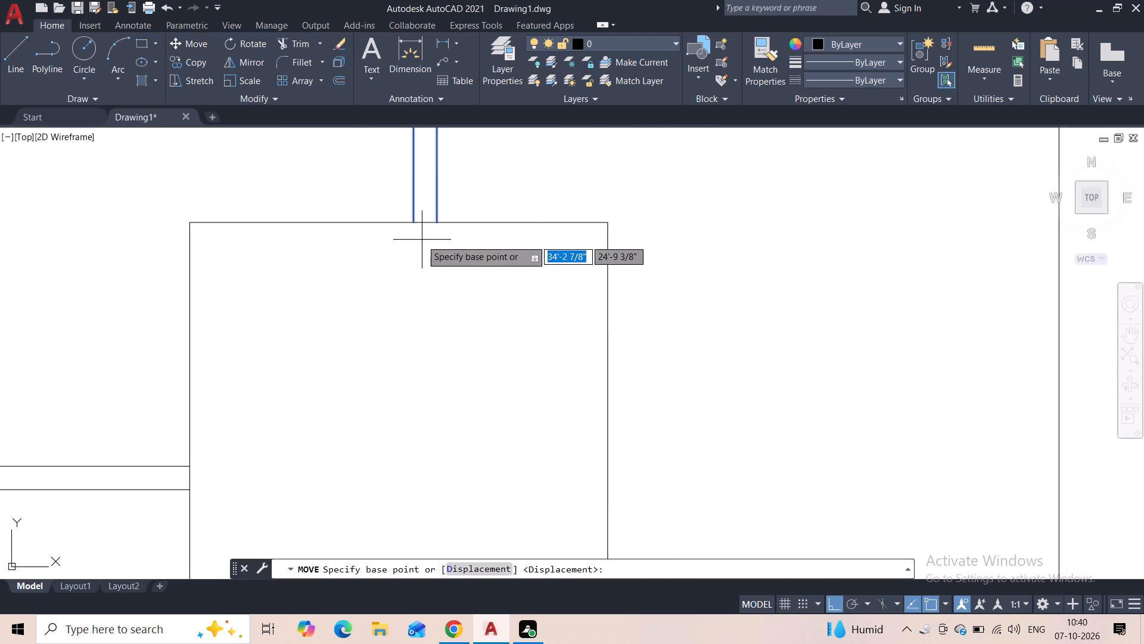
{"action": "left_click", "coordinate": [412, 224]}
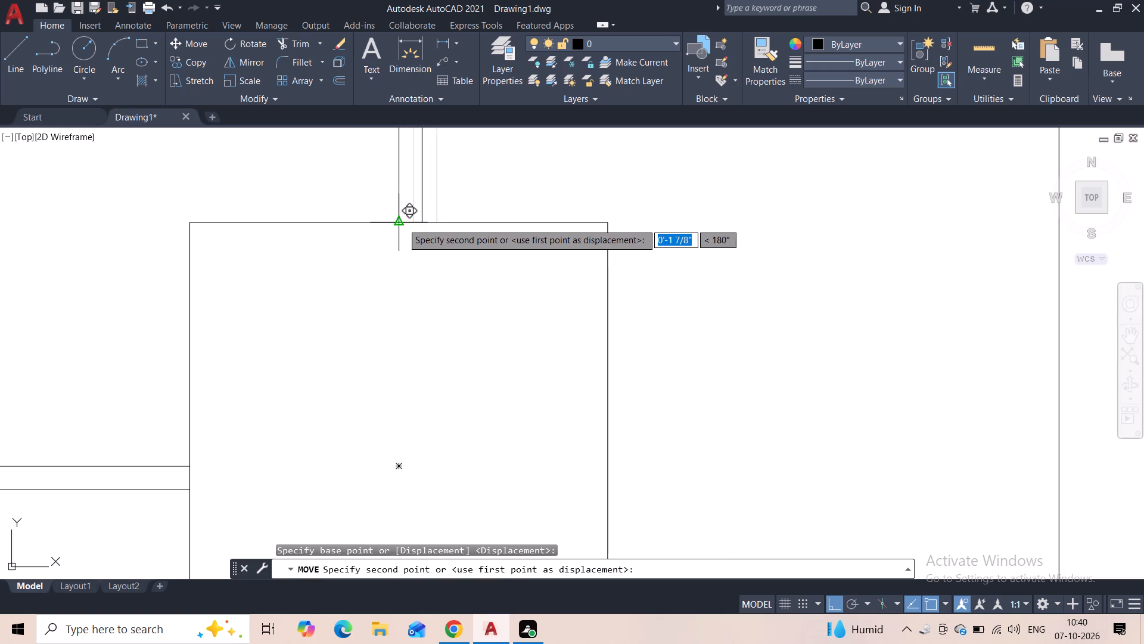
{"action": "left_click", "coordinate": [402, 223]}
Draw a short line closing the gap in the lower of the two long horizontal lines above the large rectangle.
{"action": "scroll", "coordinate": [419, 205], "scroll_direction": "down", "scroll_amount": 3}
{"action": "middle_click_drag", "start_coordinate": [445, 178], "coordinate": [421, 247]}
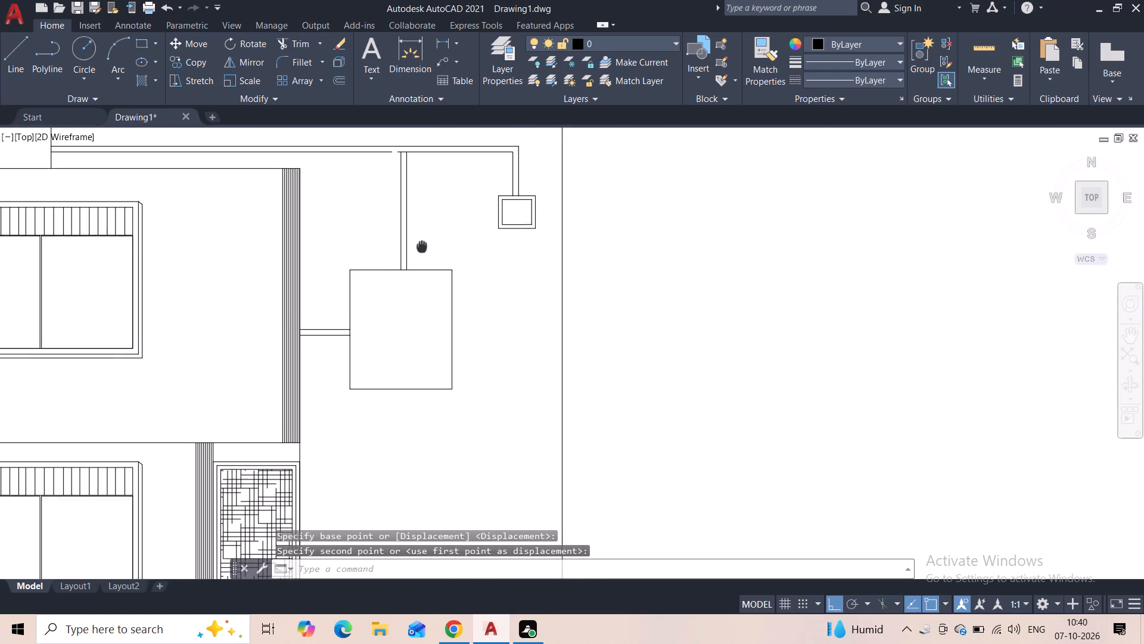
{"action": "middle_click_drag", "start_coordinate": [421, 247], "coordinate": [421, 248]}
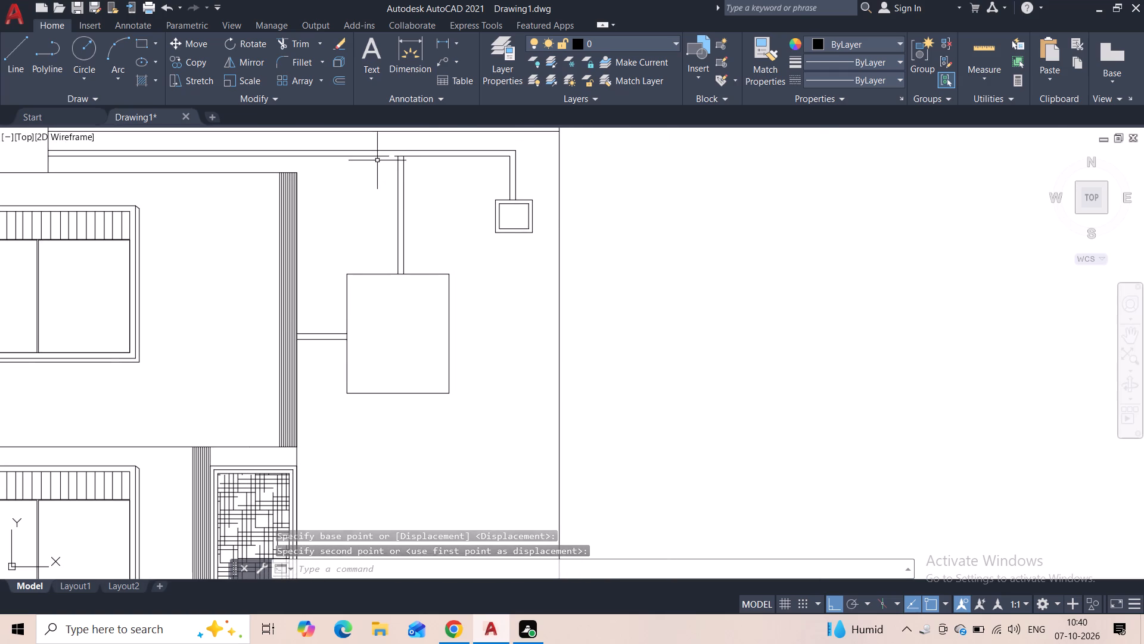
{"action": "scroll", "coordinate": [381, 163], "scroll_direction": "up", "scroll_amount": 3}
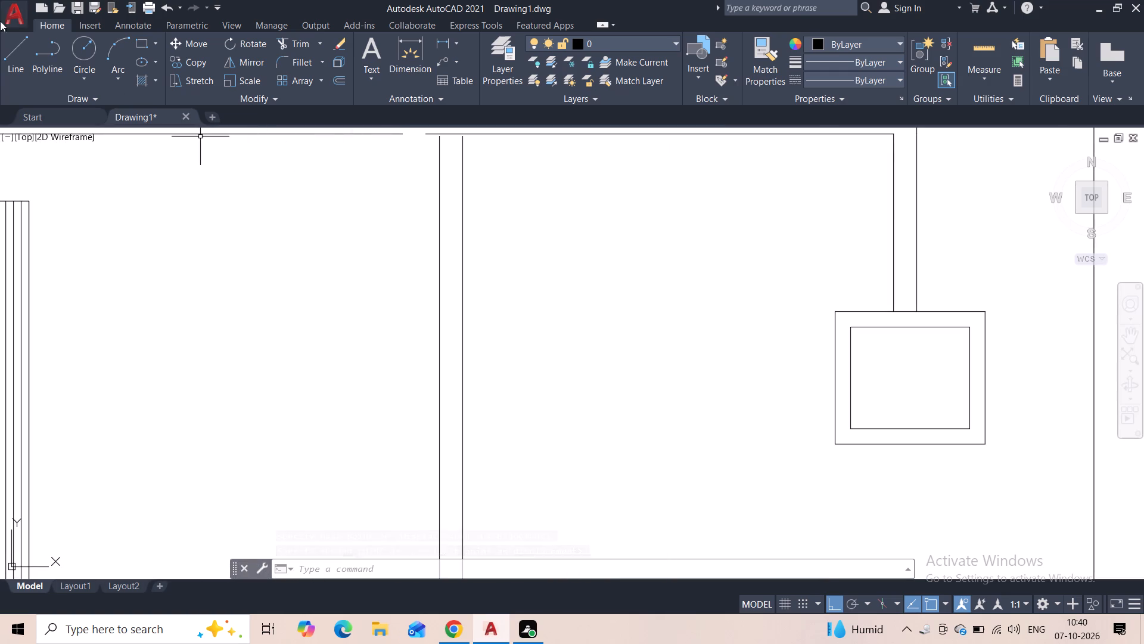
{"action": "left_click", "coordinate": [30, 63]}
{"action": "left_click", "coordinate": [7, 59]}
{"action": "middle_click_drag", "start_coordinate": [411, 233], "coordinate": [384, 301]}
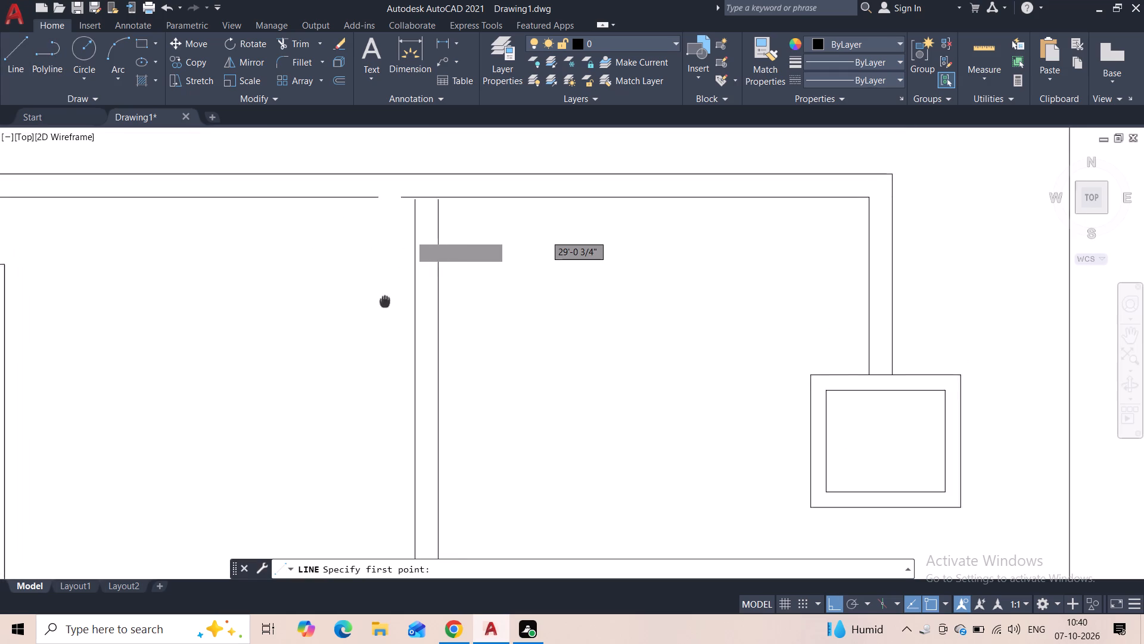
{"action": "middle_click_drag", "start_coordinate": [384, 301], "coordinate": [384, 299]}
{"action": "left_click", "coordinate": [369, 203]}
{"action": "left_click", "coordinate": [396, 205]}
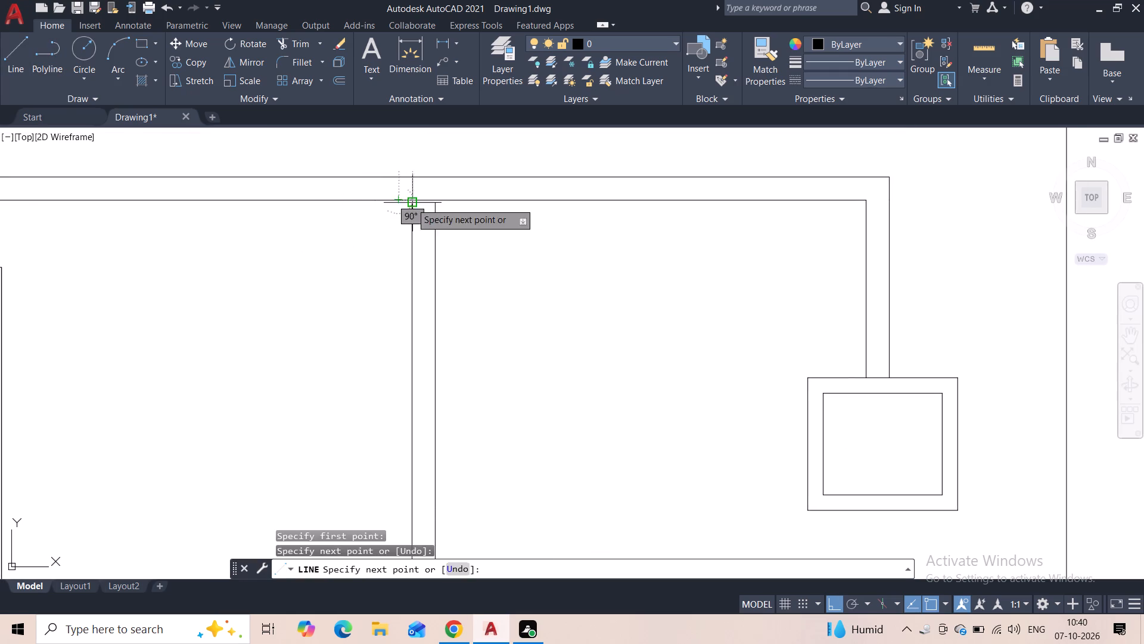
{"action": "key", "text": "Escape"}
Draw two short lines joining the vertical pair's upper ends to the lower long horizontal line.
{"action": "scroll", "coordinate": [501, 236], "scroll_direction": "down", "scroll_amount": 1}
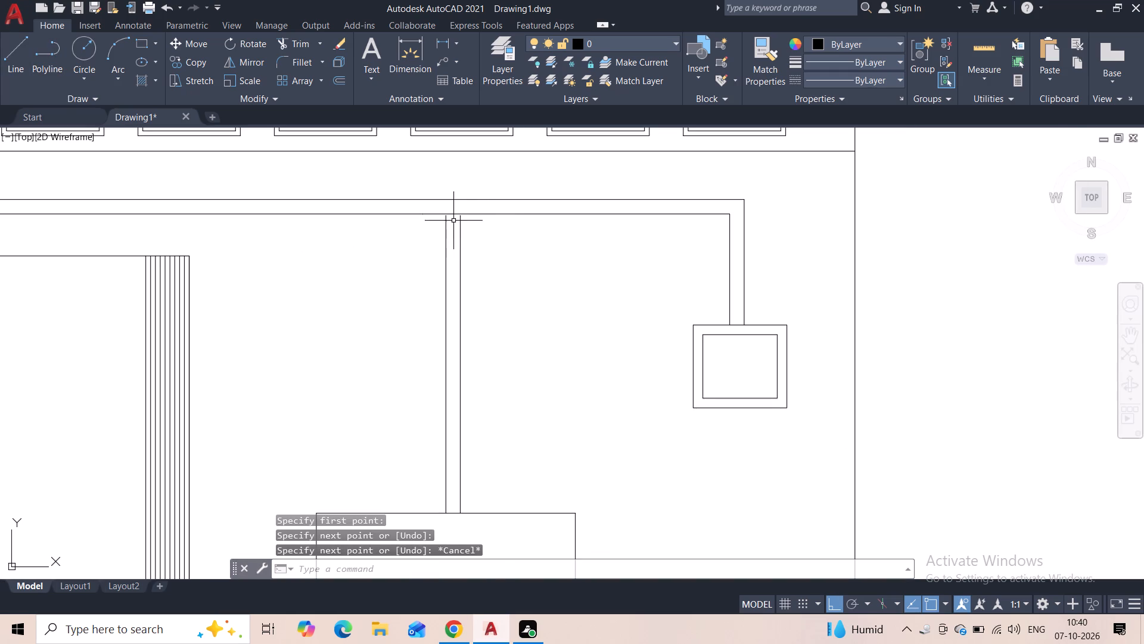
{"action": "scroll", "coordinate": [449, 222], "scroll_direction": "up", "scroll_amount": 4}
{"action": "middle_click_drag", "start_coordinate": [456, 205], "coordinate": [447, 256]}
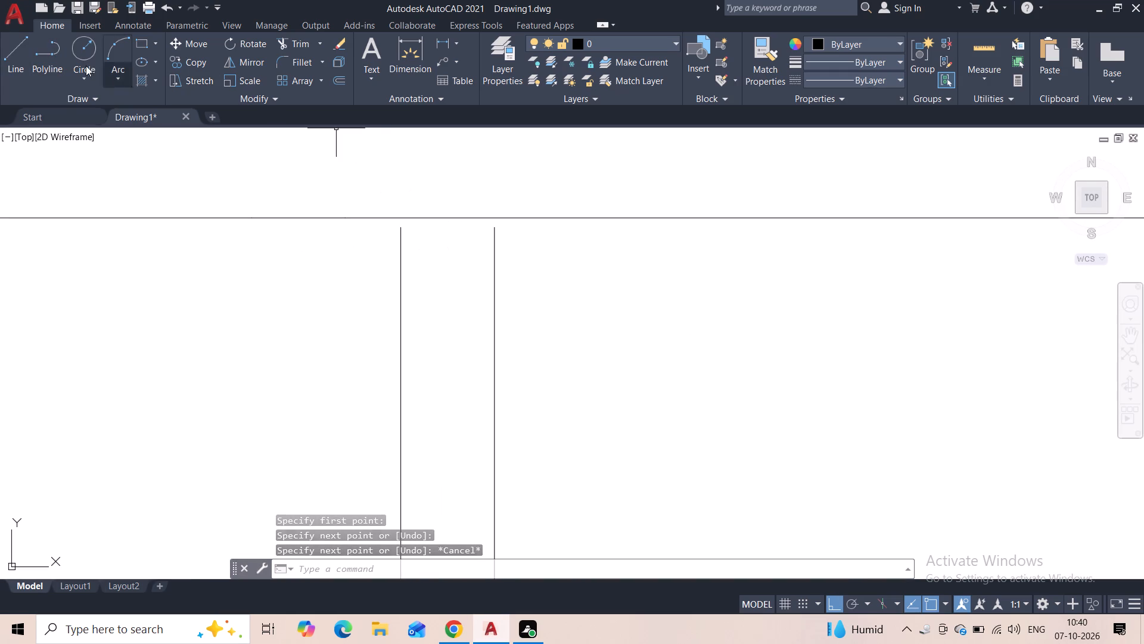
{"action": "scroll", "coordinate": [425, 357], "scroll_direction": "down", "scroll_amount": 4}
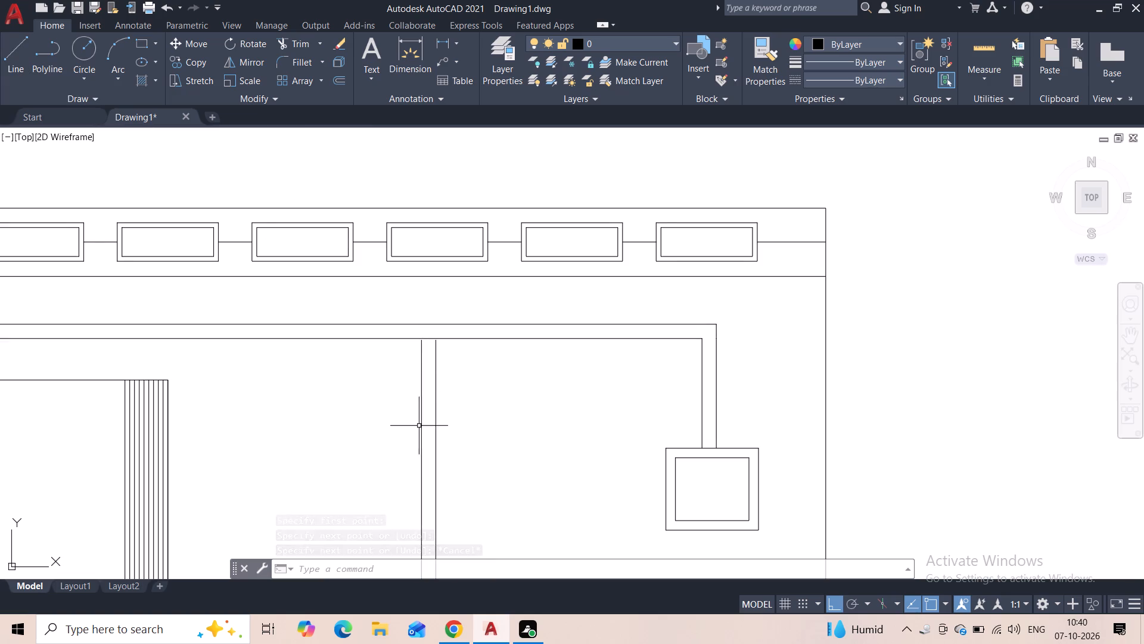
{"action": "middle_click_drag", "start_coordinate": [429, 447], "coordinate": [430, 241]}
{"action": "scroll", "coordinate": [438, 427], "scroll_direction": "up", "scroll_amount": 6}
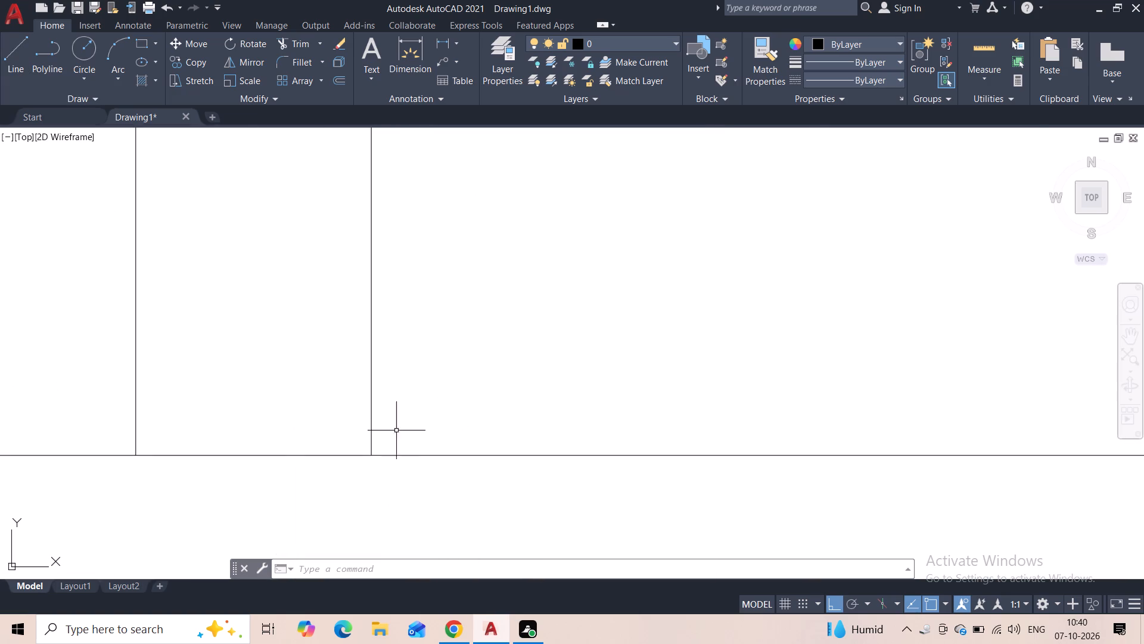
{"action": "scroll", "coordinate": [380, 436], "scroll_direction": "down", "scroll_amount": 6}
{"action": "scroll", "coordinate": [373, 332], "scroll_direction": "down", "scroll_amount": 4}
{"action": "middle_click_drag", "start_coordinate": [372, 284], "coordinate": [370, 395]}
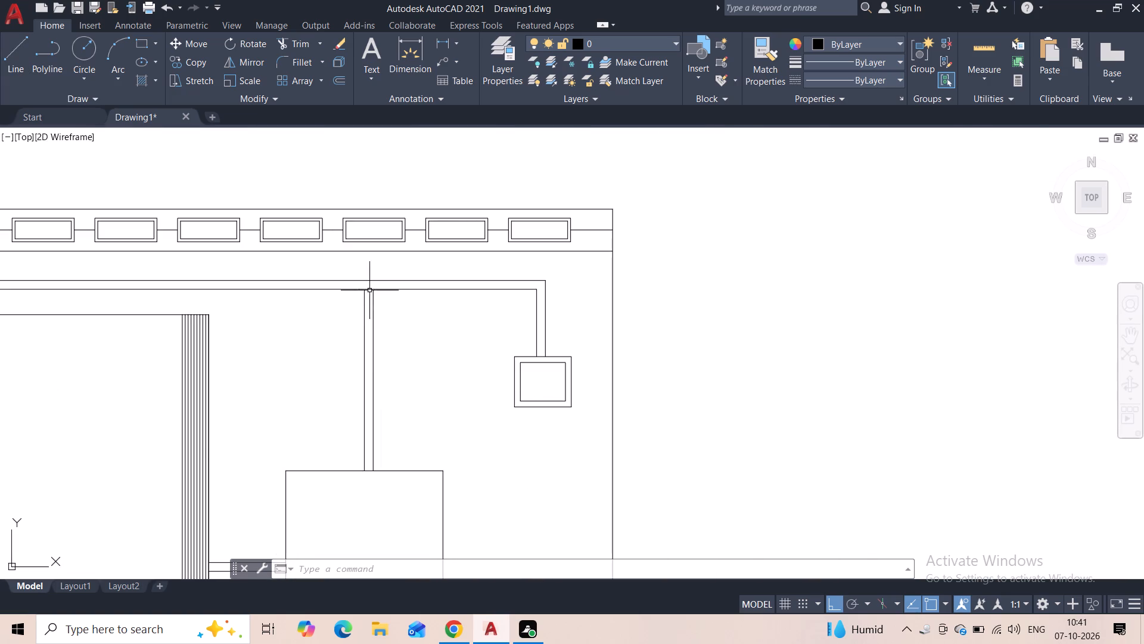
{"action": "scroll", "coordinate": [367, 292], "scroll_direction": "up", "scroll_amount": 6}
{"action": "left_click", "coordinate": [20, 86]}
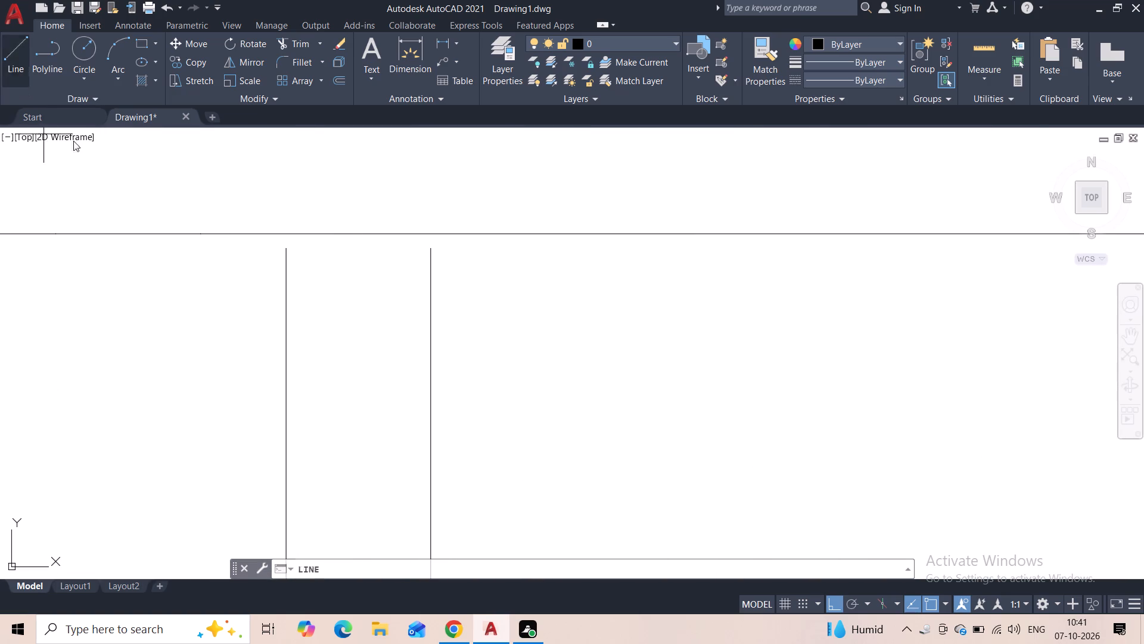
{"action": "left_click", "coordinate": [282, 252]}
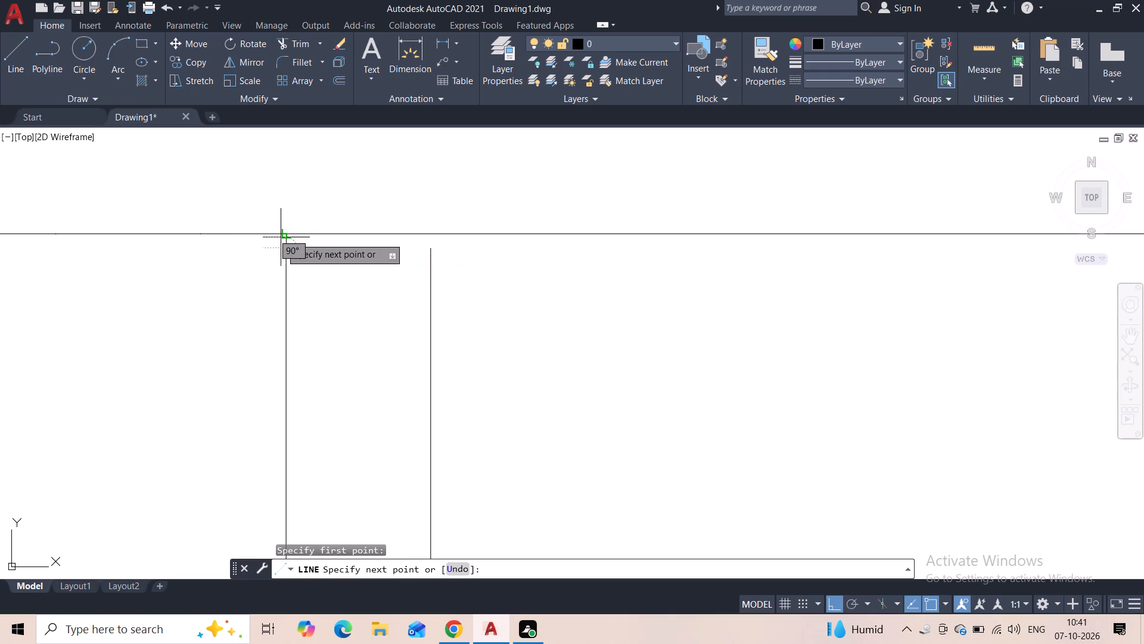
{"action": "left_click", "coordinate": [281, 237]}
{"action": "key", "text": "Escape"}
{"action": "key", "text": "space"}
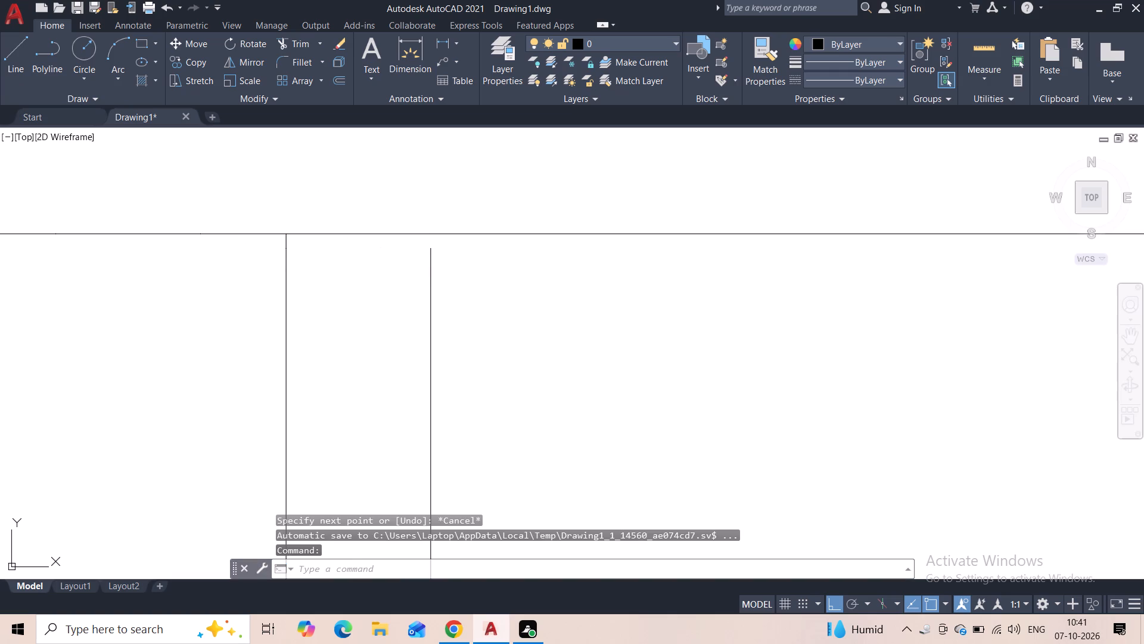
{"action": "left_click", "coordinate": [433, 244]}
{"action": "left_click", "coordinate": [434, 234]}
{"action": "key", "text": "Escape"}
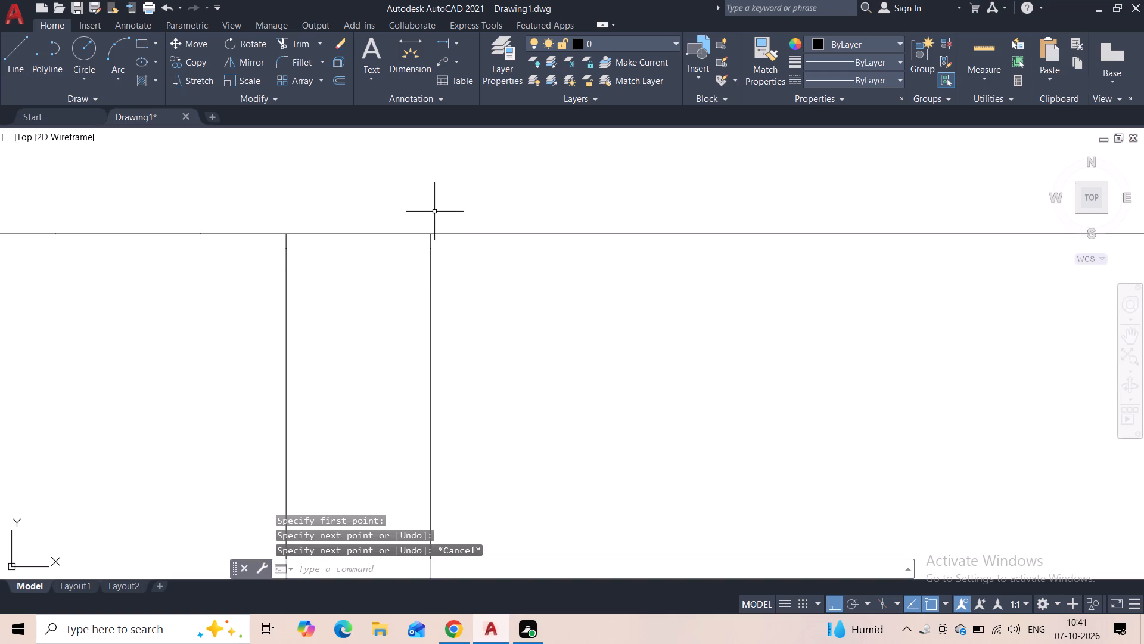
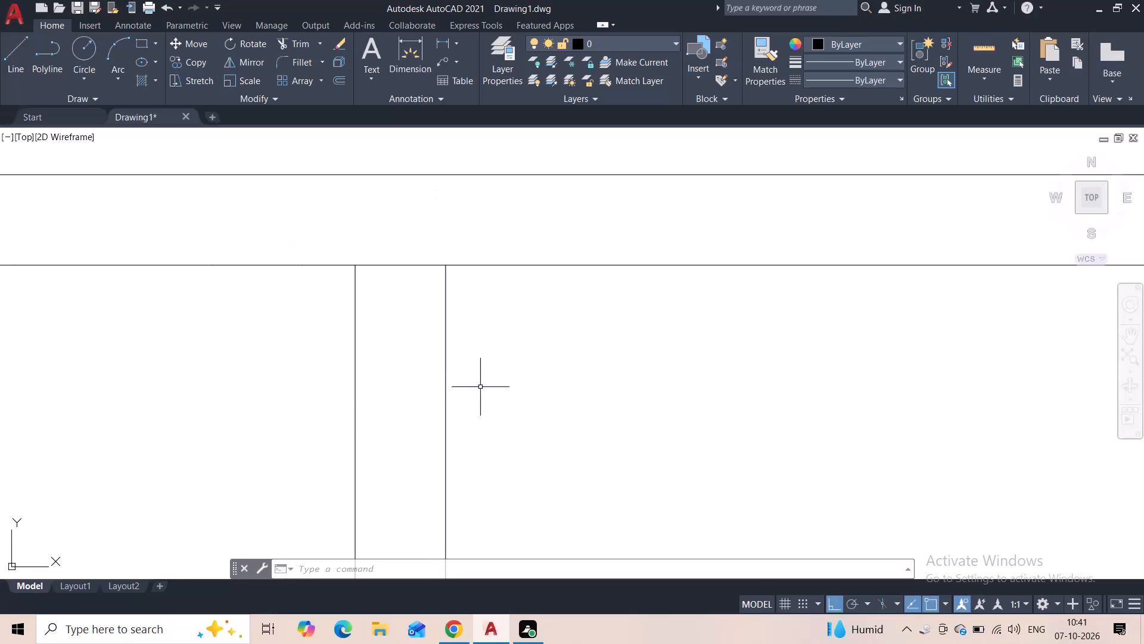
Trim the segment of the lower long horizontal line that lies between the two vertical connector lines.
{"action": "scroll", "coordinate": [469, 348], "scroll_direction": "down", "scroll_amount": 2}
{"action": "scroll", "coordinate": [546, 420], "scroll_direction": "down", "scroll_amount": 2}
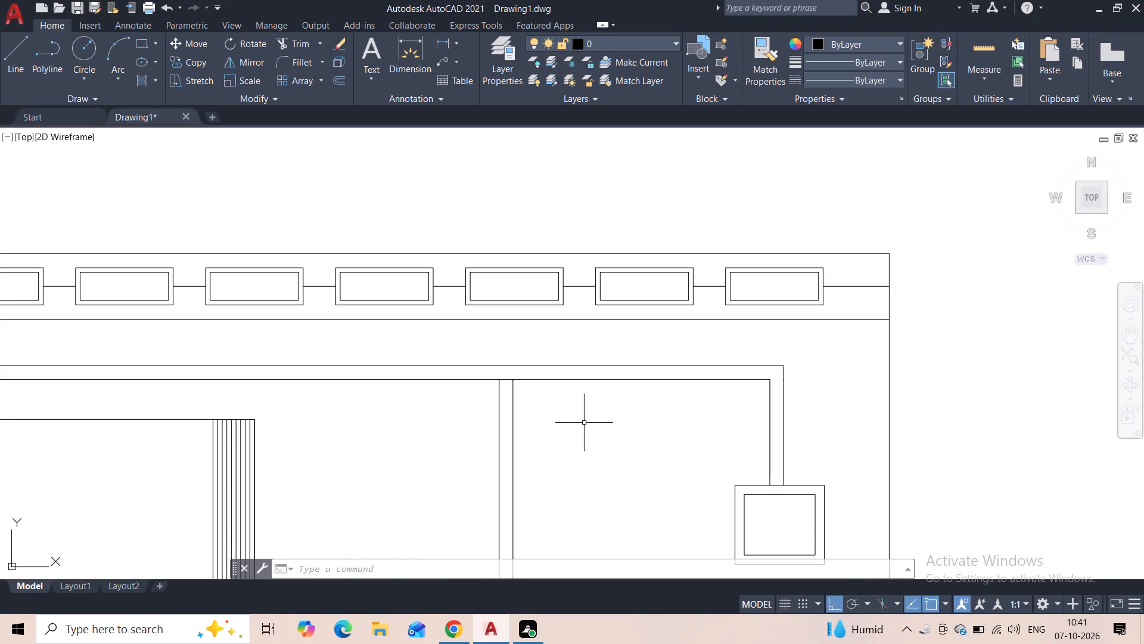
{"action": "middle_click_drag", "start_coordinate": [578, 479], "coordinate": [468, 338]}
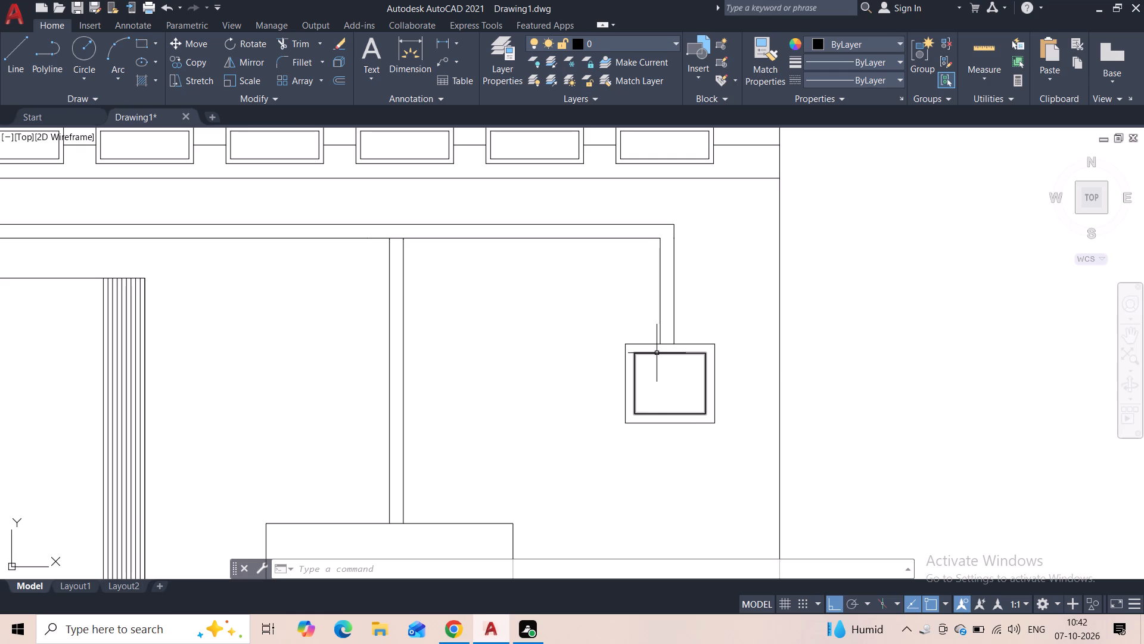
{"action": "left_click", "coordinate": [293, 36]}
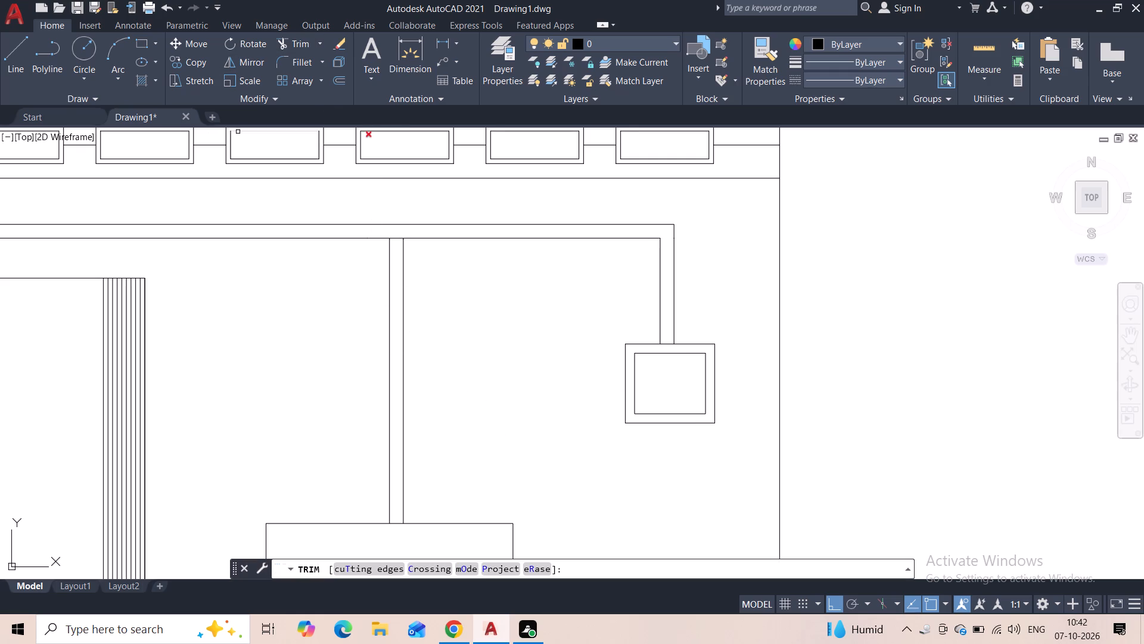
{"action": "scroll", "coordinate": [410, 232], "scroll_direction": "up", "scroll_amount": 3}
{"action": "left_click_drag", "start_coordinate": [341, 240], "coordinate": [347, 303]}
{"action": "key", "text": "Escape"}
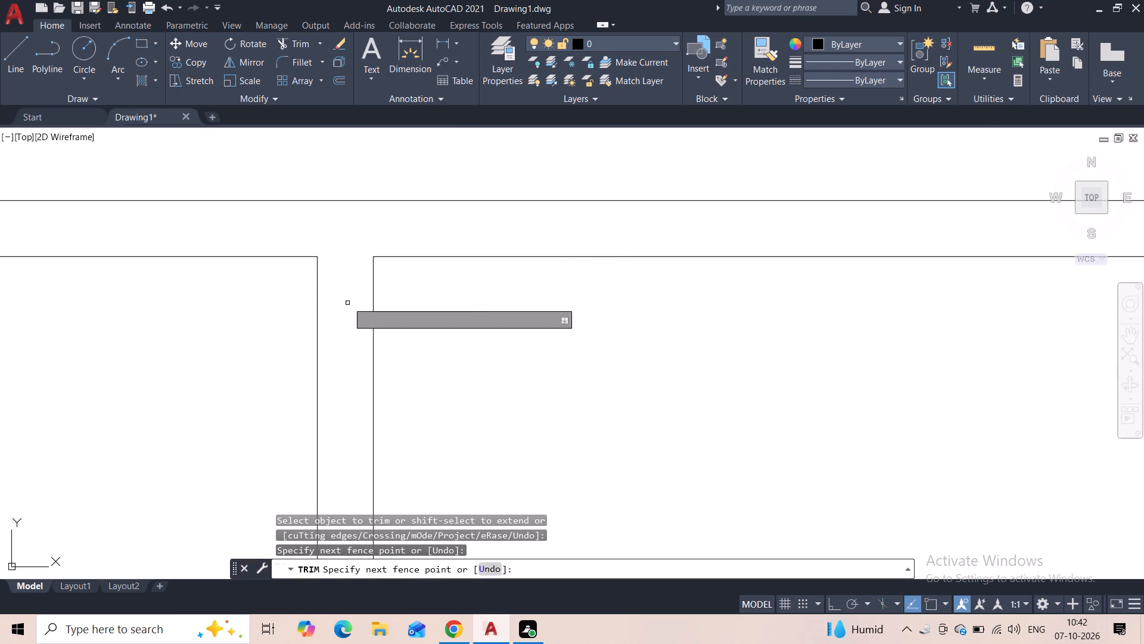
Move the large rectangle about 1 5/8" to the right so its top edge is centred under the vertical line pair.
{"action": "scroll", "coordinate": [380, 311], "scroll_direction": "down", "scroll_amount": 5}
{"action": "middle_click_drag", "start_coordinate": [450, 389], "coordinate": [439, 261]}
{"action": "scroll", "coordinate": [439, 310], "scroll_direction": "down", "scroll_amount": 2}
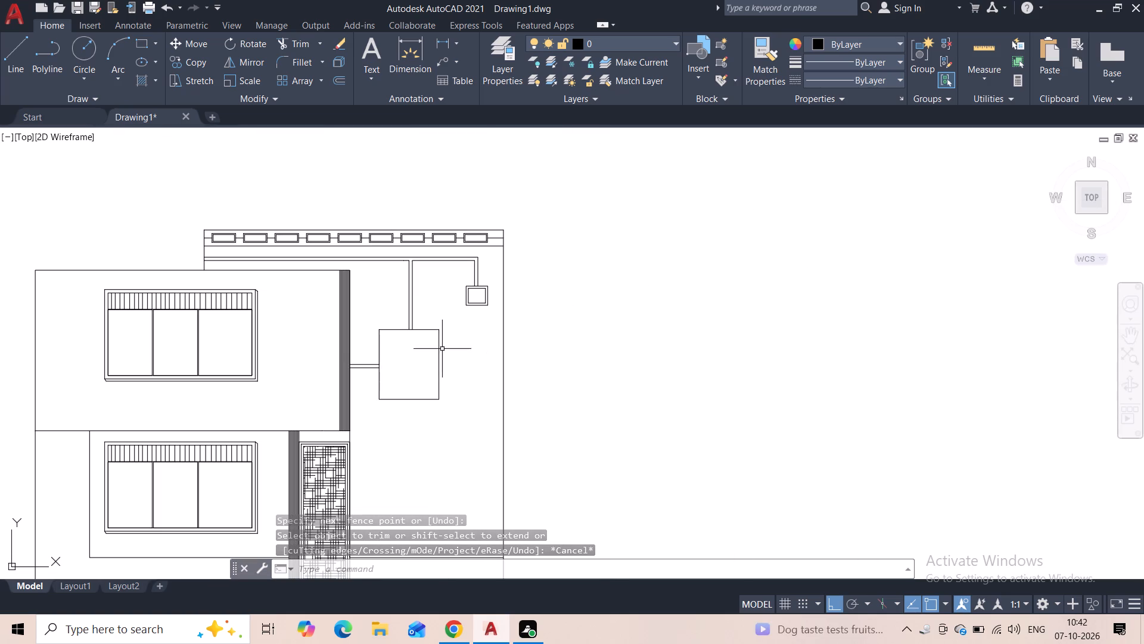
{"action": "middle_click_drag", "start_coordinate": [455, 372], "coordinate": [453, 358]}
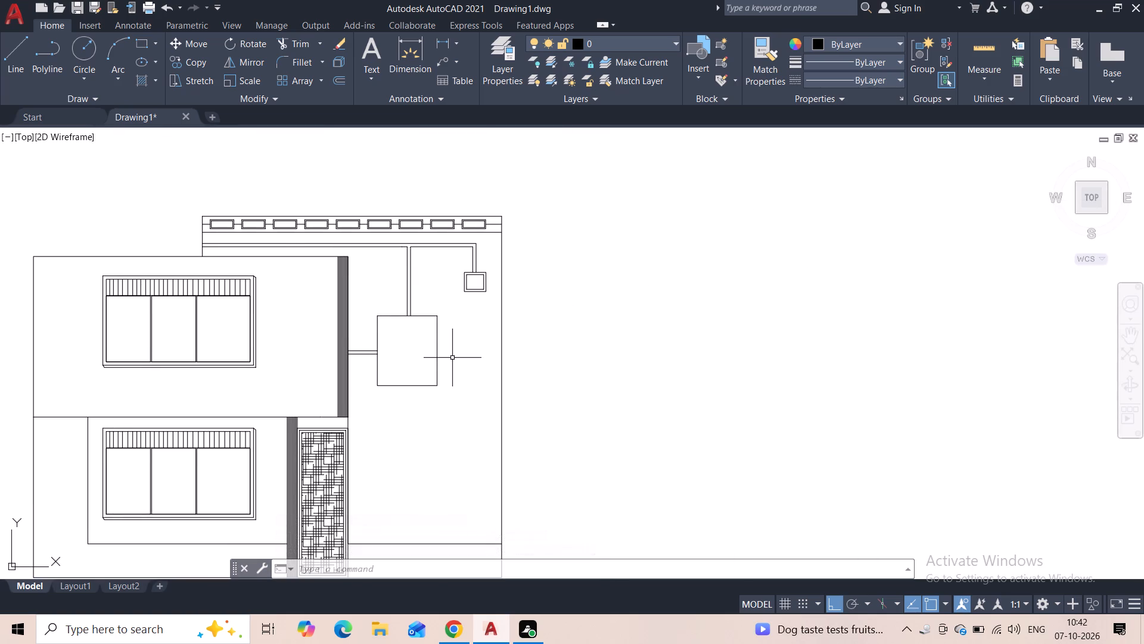
{"action": "middle_click_drag", "start_coordinate": [449, 426], "coordinate": [447, 397]}
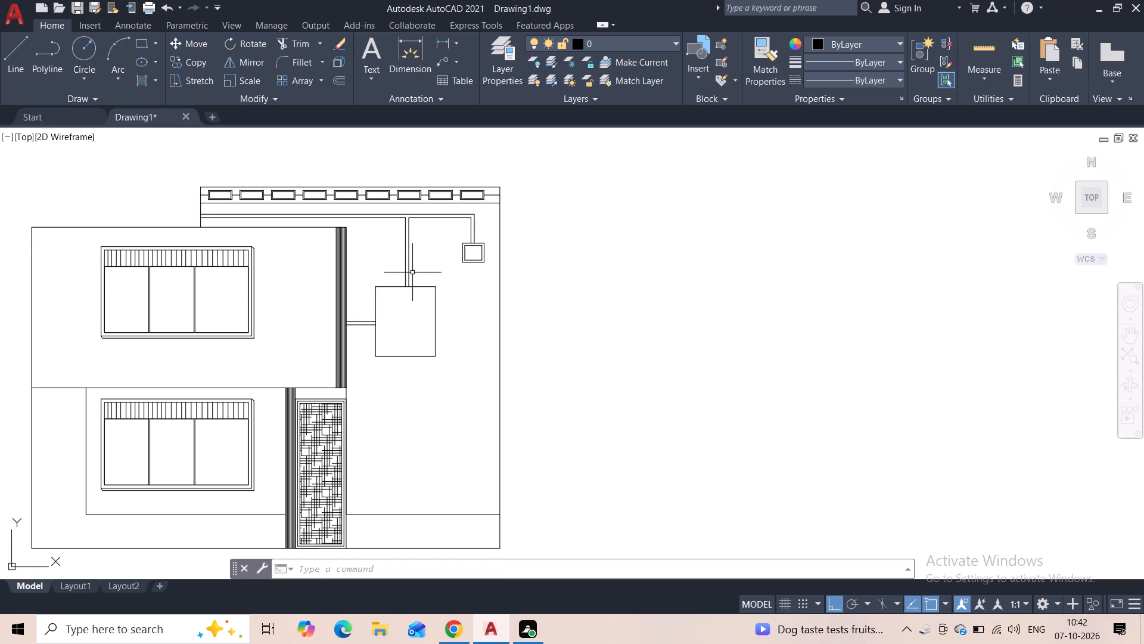
{"action": "scroll", "coordinate": [411, 290], "scroll_direction": "up", "scroll_amount": 2}
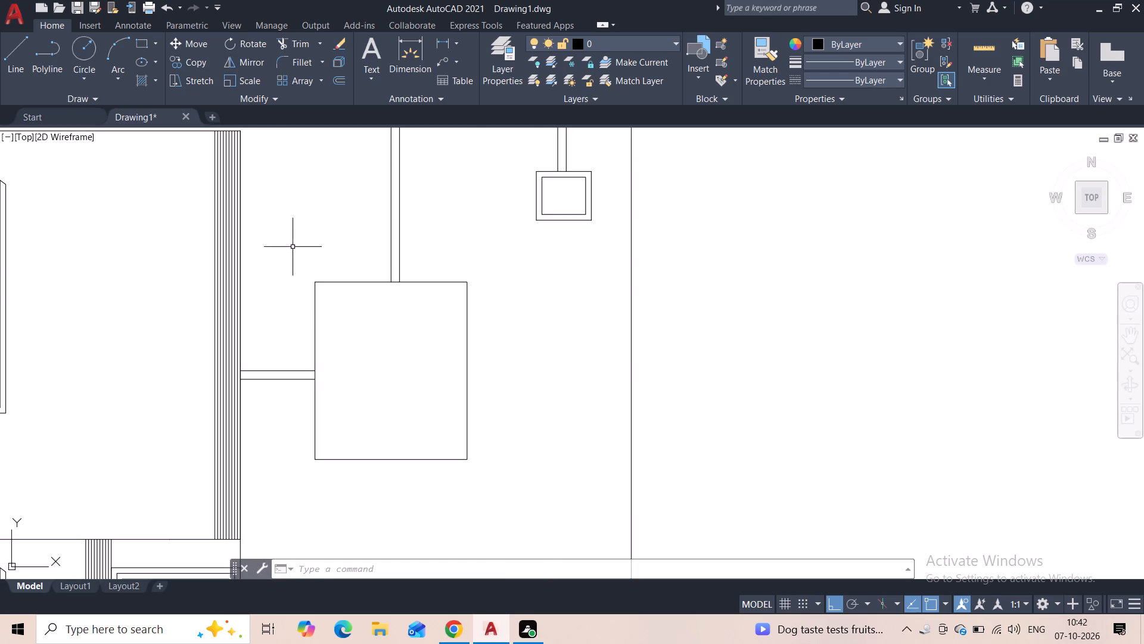
{"action": "left_click", "coordinate": [340, 281]}
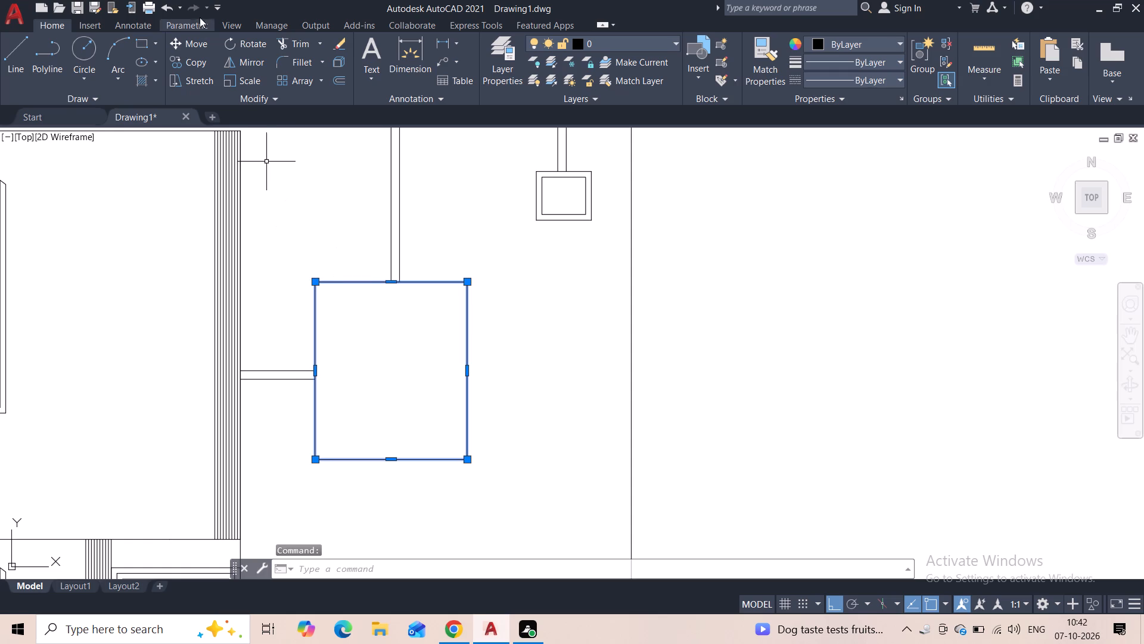
{"action": "left_click", "coordinate": [191, 45]}
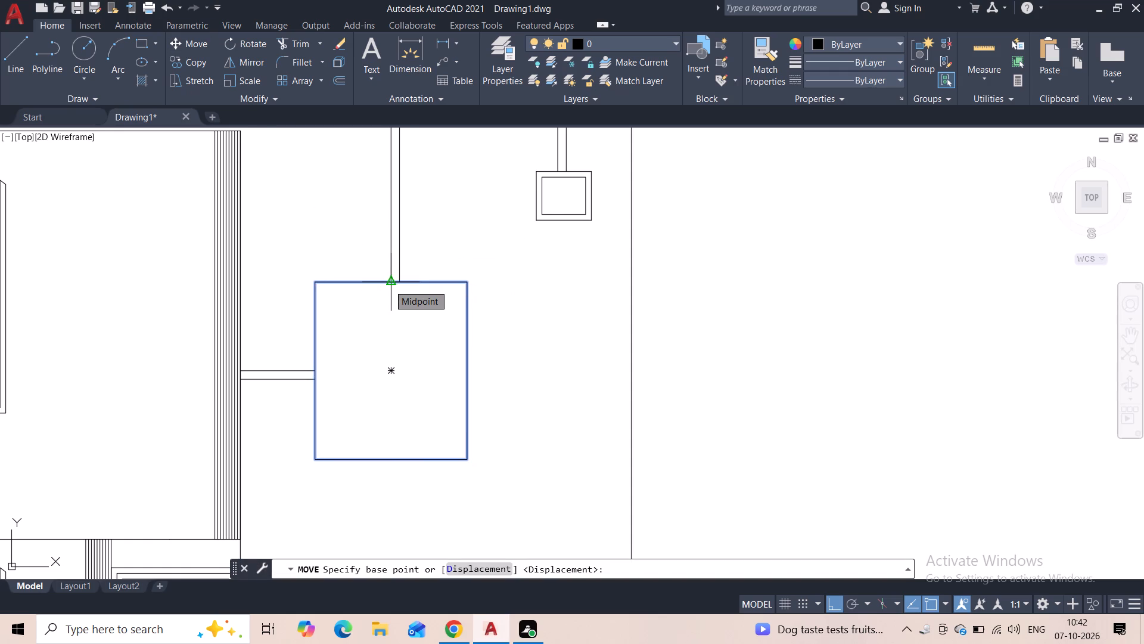
{"action": "left_click", "coordinate": [388, 284]}
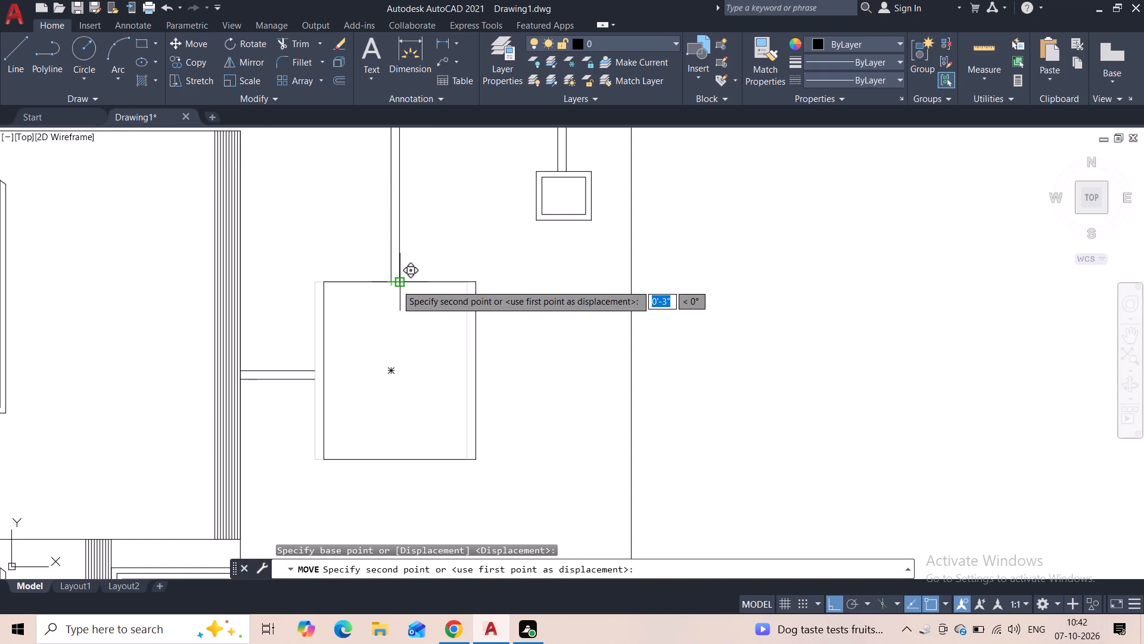
{"action": "scroll", "coordinate": [396, 284], "scroll_direction": "up", "scroll_amount": 2}
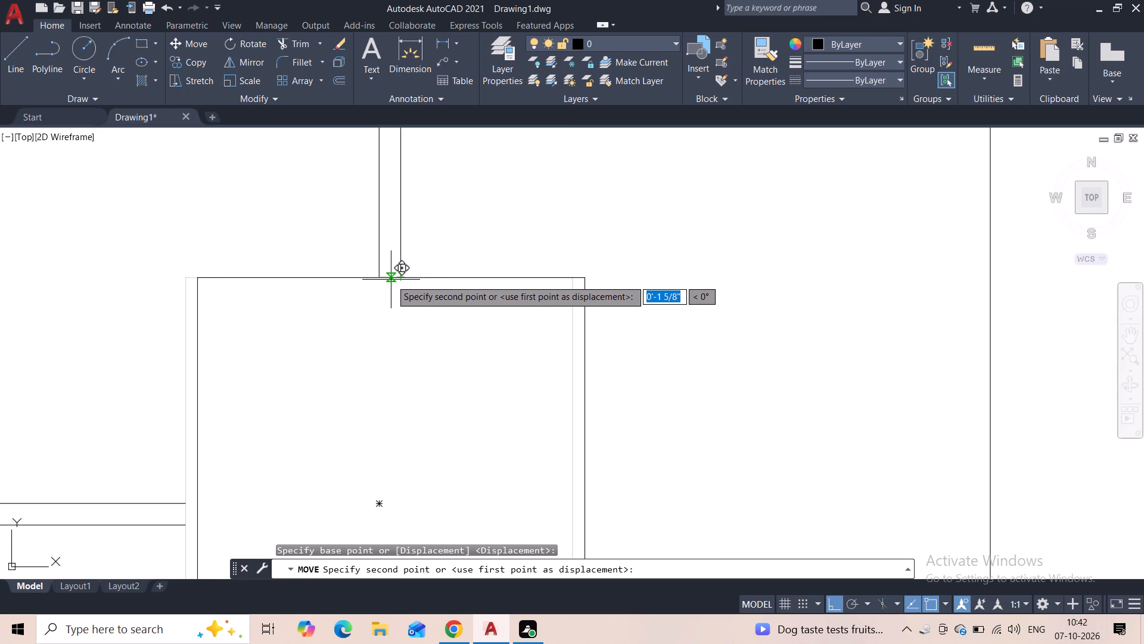
{"action": "left_click", "coordinate": [391, 280]}
Extend the two short horizontal connector lines to the large rectangle's left edge.
{"action": "scroll", "coordinate": [418, 241], "scroll_direction": "down", "scroll_amount": 3}
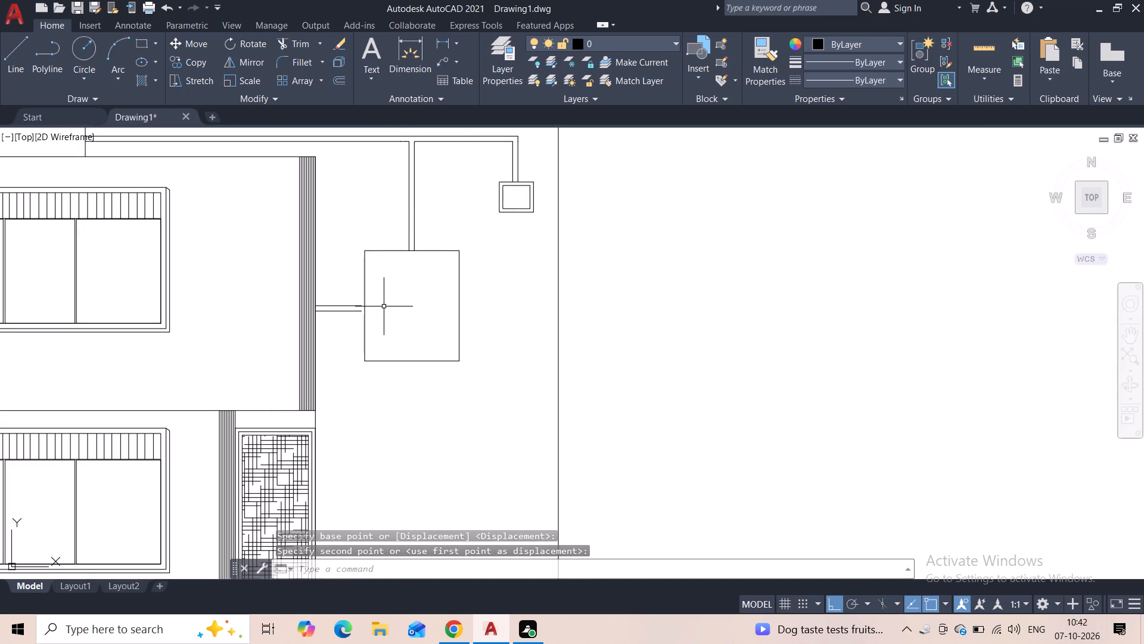
{"action": "scroll", "coordinate": [379, 312], "scroll_direction": "up", "scroll_amount": 3}
{"action": "type", "text": "exx"}
{"action": "left_click", "coordinate": [315, 312]}
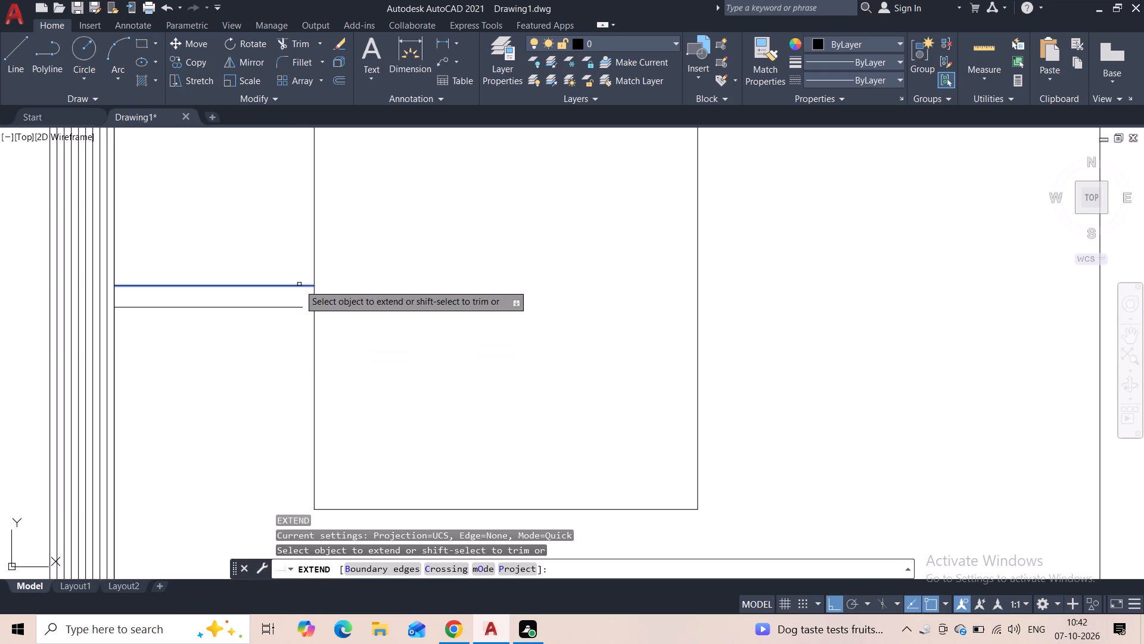
{"action": "left_click", "coordinate": [299, 284]}
{"action": "left_click", "coordinate": [303, 308]}
{"action": "key", "text": "Escape"}
Copy the large rectangle with its vertical and horizontal connector lines straight below, starting from the midpoint of the rectangle's bottom edge.
{"action": "scroll", "coordinate": [285, 249], "scroll_direction": "down", "scroll_amount": 4}
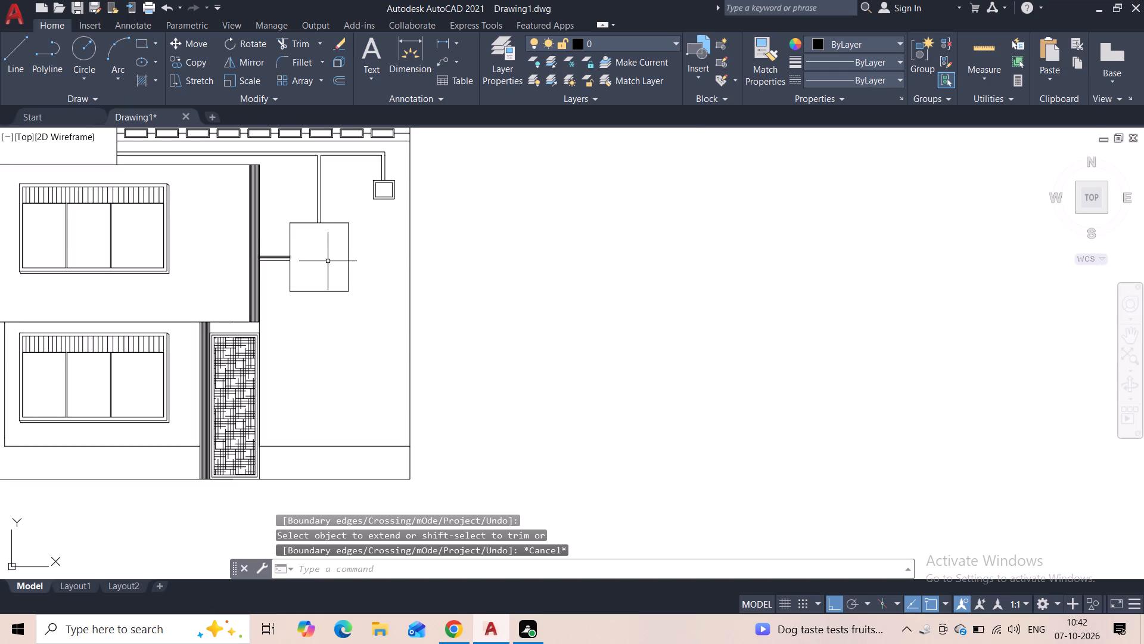
{"action": "left_click", "coordinate": [353, 200]}
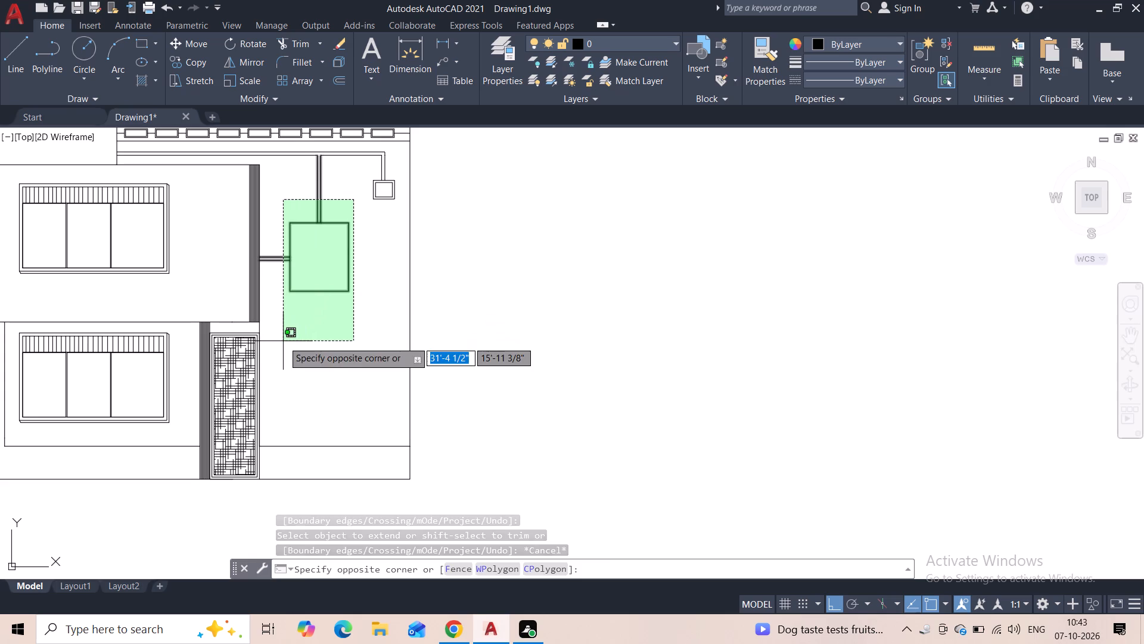
{"action": "left_click", "coordinate": [283, 341]}
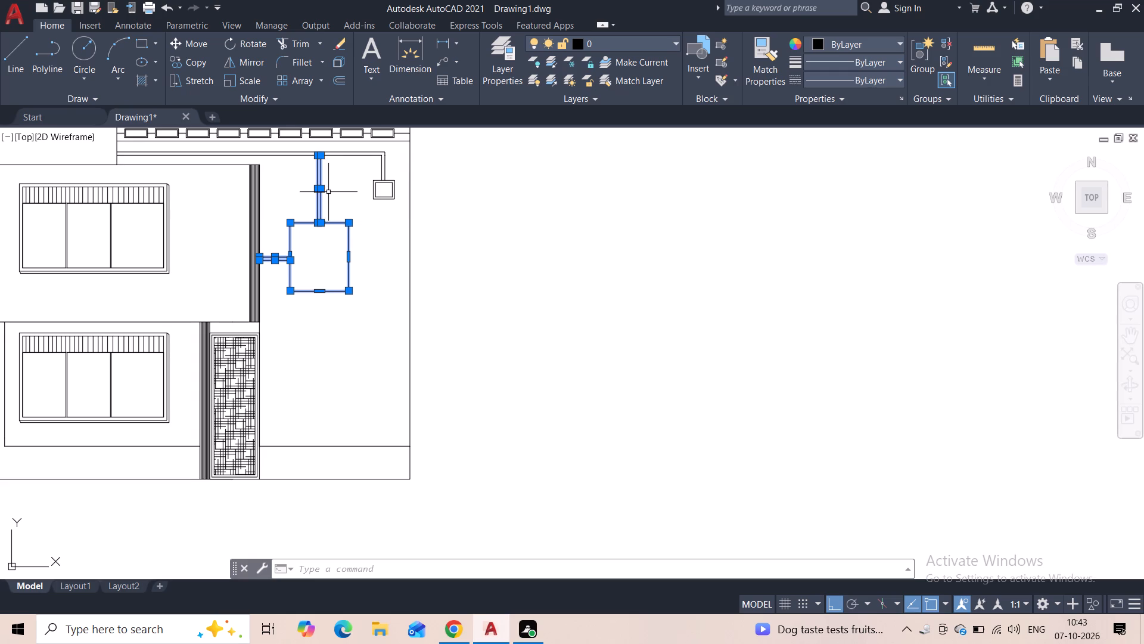
{"action": "left_click", "coordinate": [206, 65]}
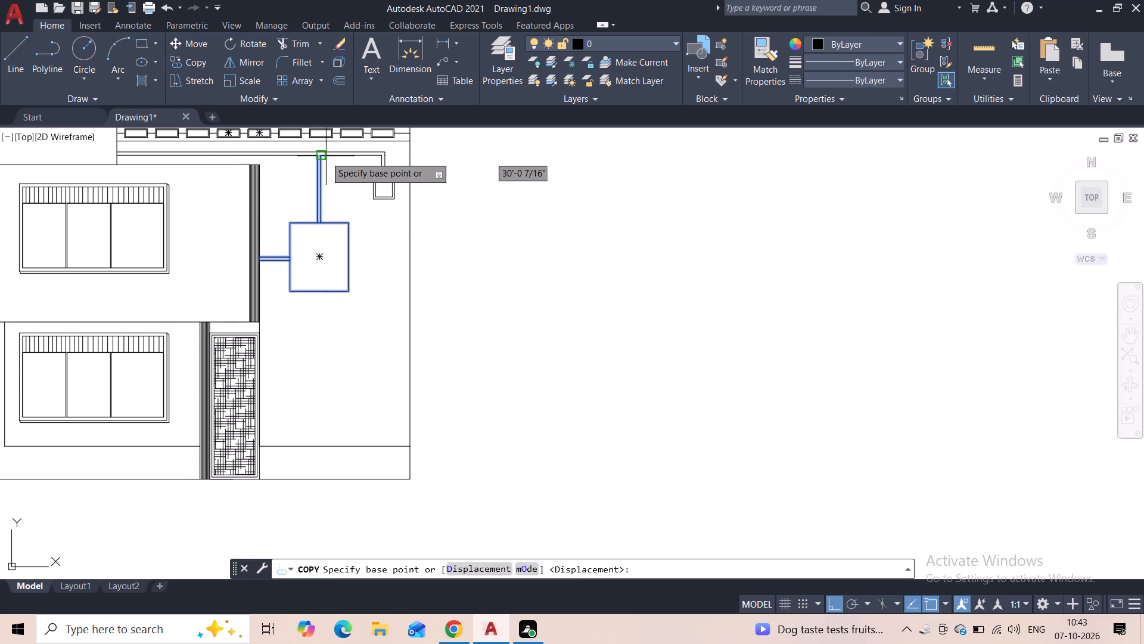
{"action": "left_click", "coordinate": [318, 156]}
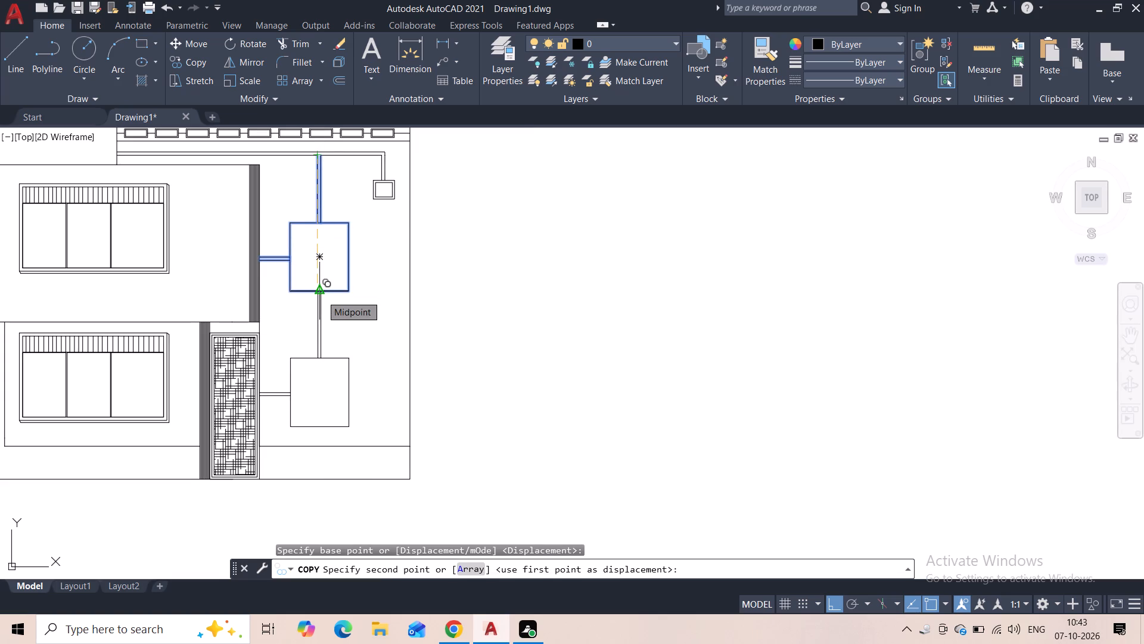
{"action": "scroll", "coordinate": [321, 295], "scroll_direction": "up", "scroll_amount": 2}
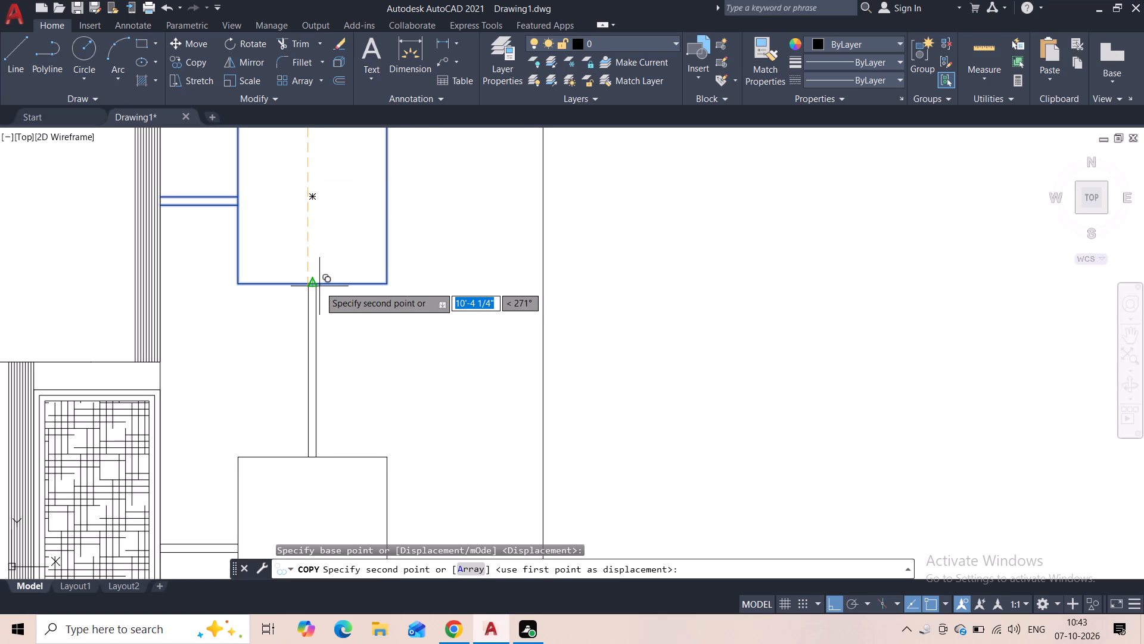
{"action": "left_click", "coordinate": [315, 284]}
{"action": "key", "text": "Escape"}
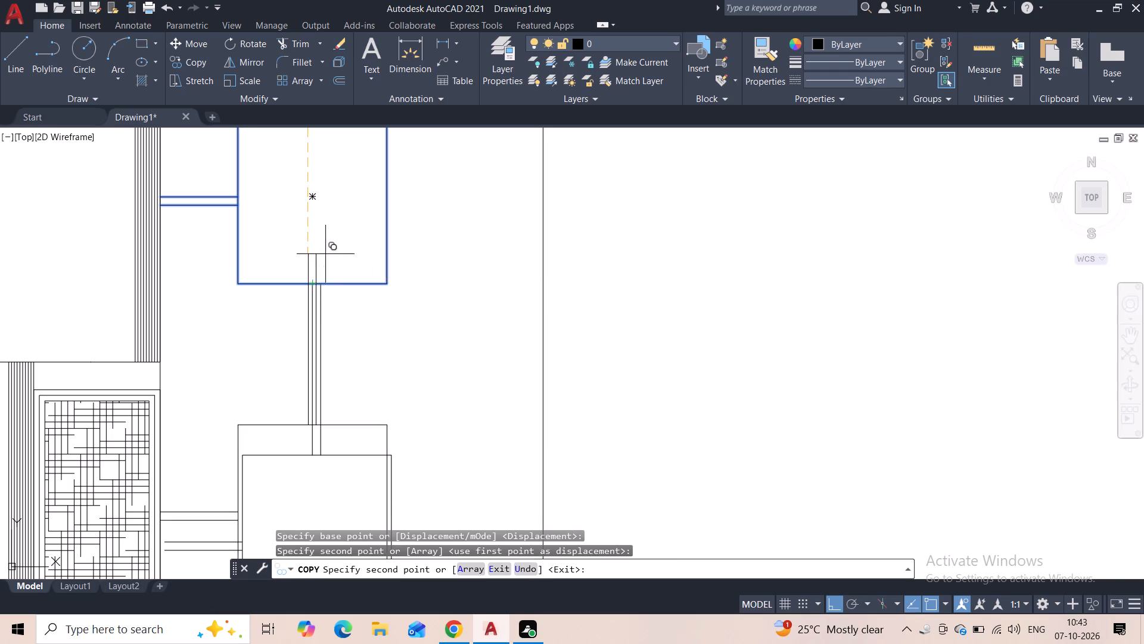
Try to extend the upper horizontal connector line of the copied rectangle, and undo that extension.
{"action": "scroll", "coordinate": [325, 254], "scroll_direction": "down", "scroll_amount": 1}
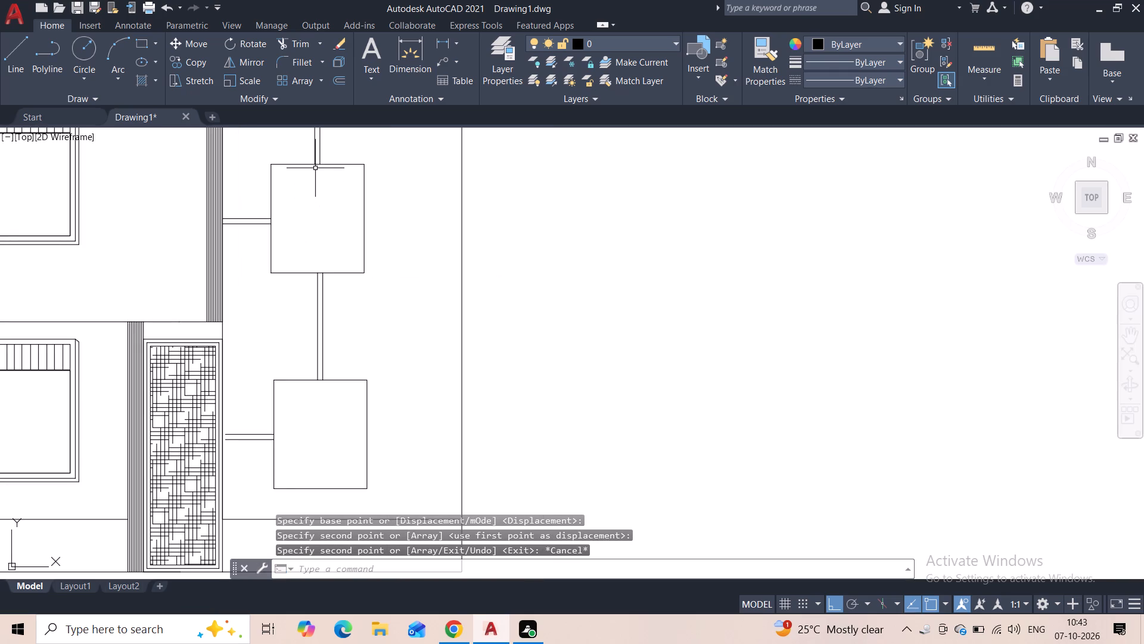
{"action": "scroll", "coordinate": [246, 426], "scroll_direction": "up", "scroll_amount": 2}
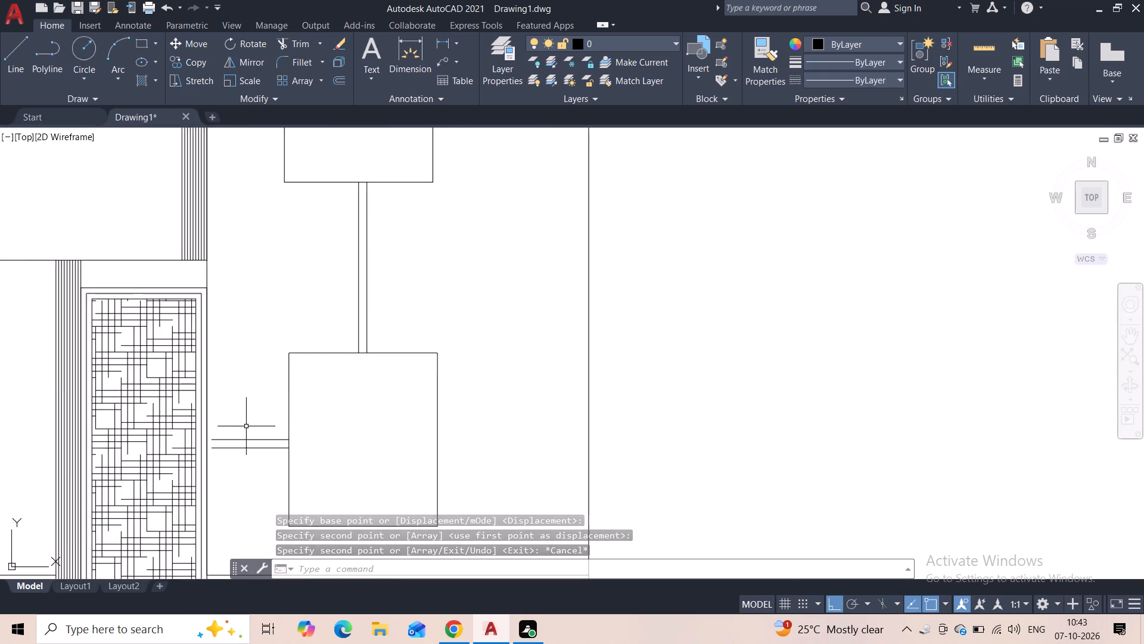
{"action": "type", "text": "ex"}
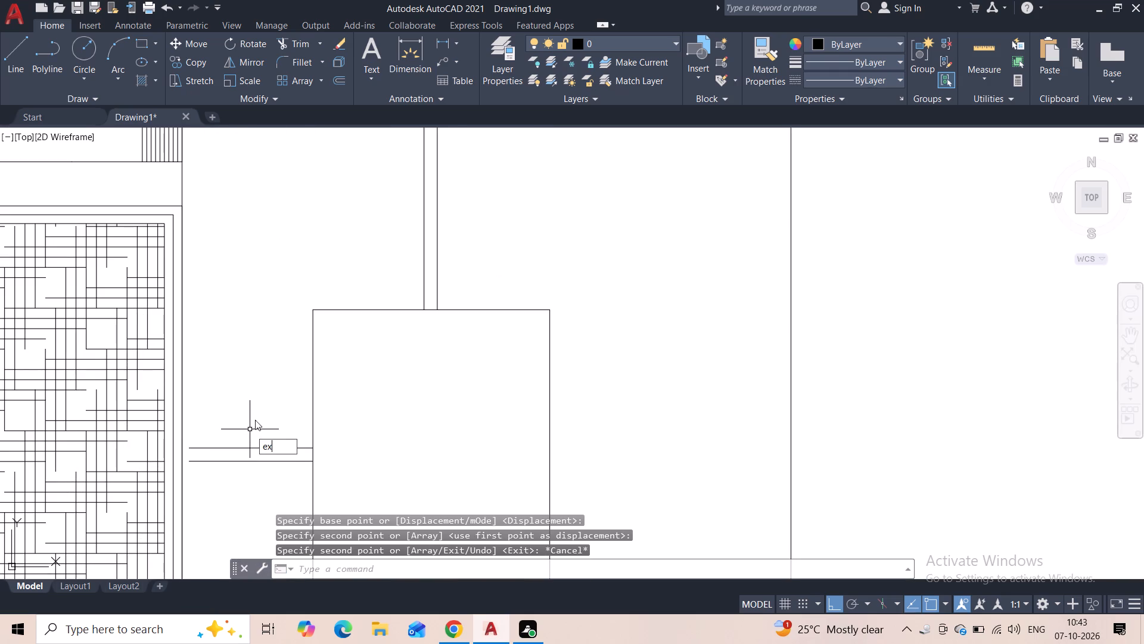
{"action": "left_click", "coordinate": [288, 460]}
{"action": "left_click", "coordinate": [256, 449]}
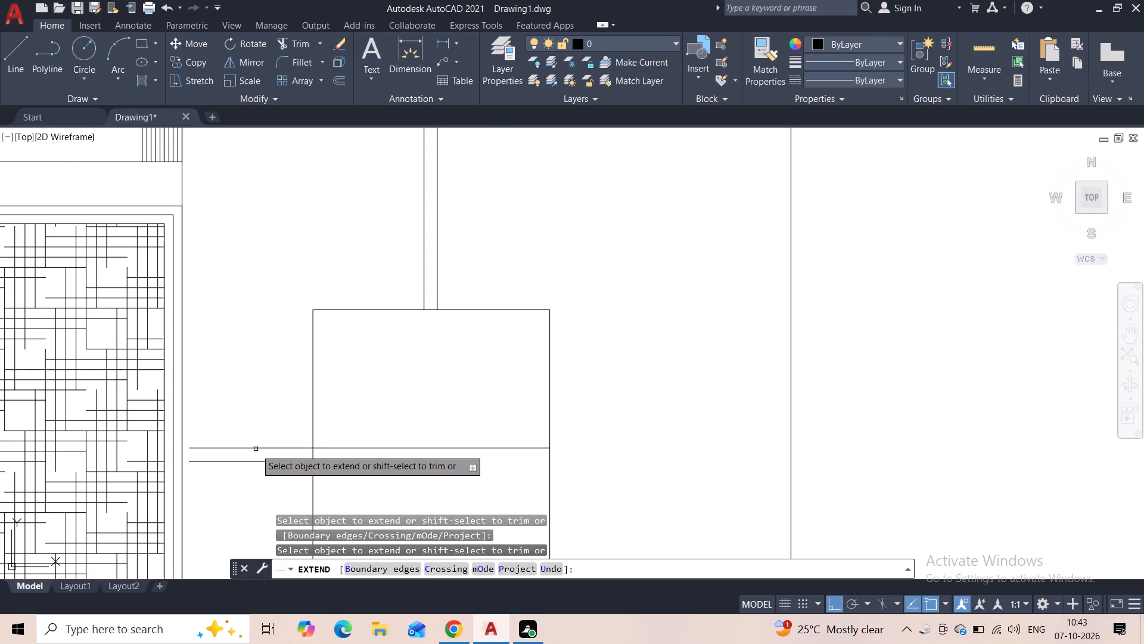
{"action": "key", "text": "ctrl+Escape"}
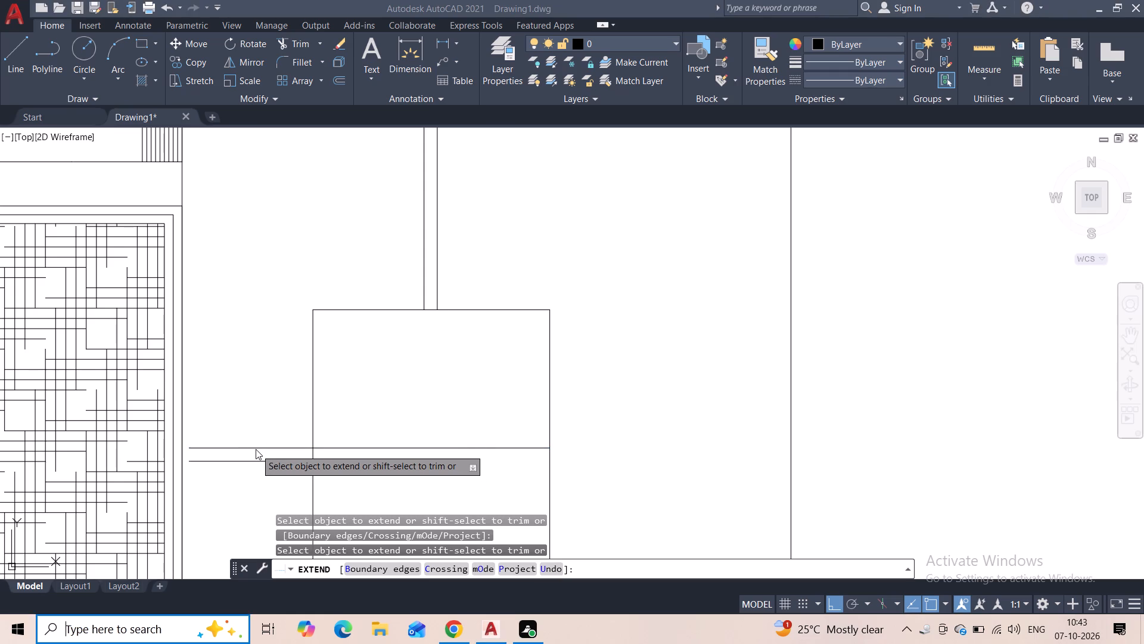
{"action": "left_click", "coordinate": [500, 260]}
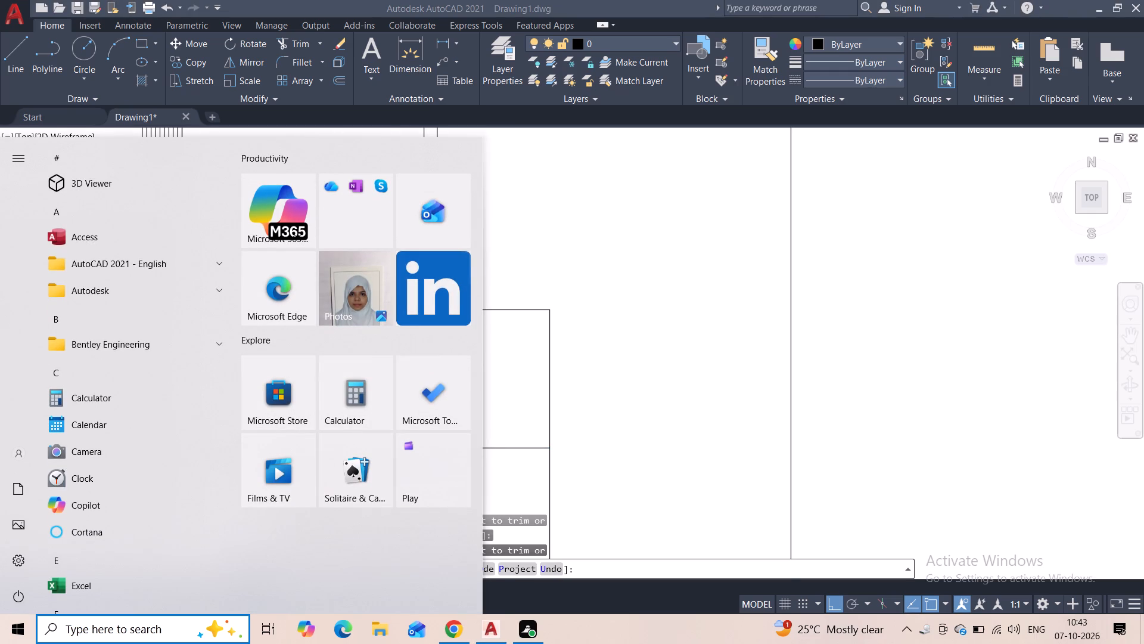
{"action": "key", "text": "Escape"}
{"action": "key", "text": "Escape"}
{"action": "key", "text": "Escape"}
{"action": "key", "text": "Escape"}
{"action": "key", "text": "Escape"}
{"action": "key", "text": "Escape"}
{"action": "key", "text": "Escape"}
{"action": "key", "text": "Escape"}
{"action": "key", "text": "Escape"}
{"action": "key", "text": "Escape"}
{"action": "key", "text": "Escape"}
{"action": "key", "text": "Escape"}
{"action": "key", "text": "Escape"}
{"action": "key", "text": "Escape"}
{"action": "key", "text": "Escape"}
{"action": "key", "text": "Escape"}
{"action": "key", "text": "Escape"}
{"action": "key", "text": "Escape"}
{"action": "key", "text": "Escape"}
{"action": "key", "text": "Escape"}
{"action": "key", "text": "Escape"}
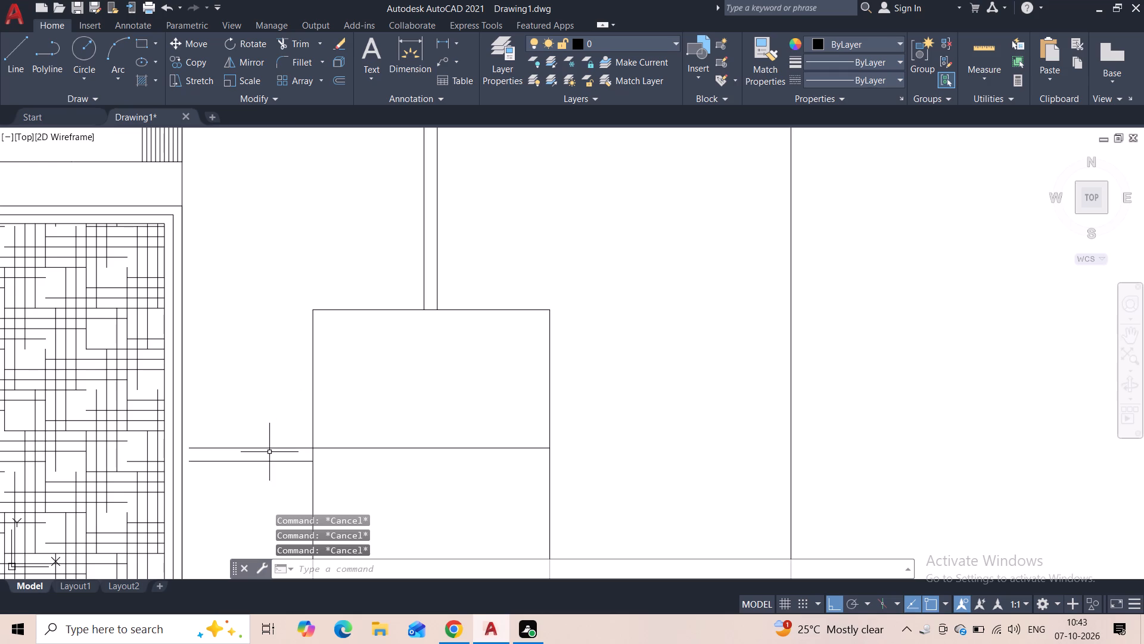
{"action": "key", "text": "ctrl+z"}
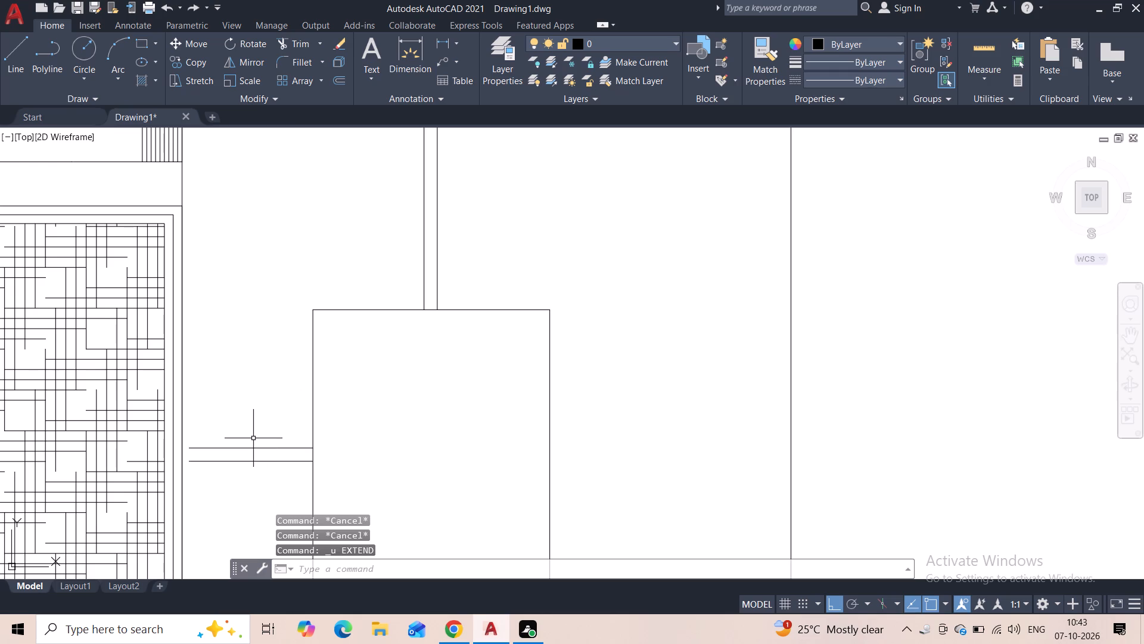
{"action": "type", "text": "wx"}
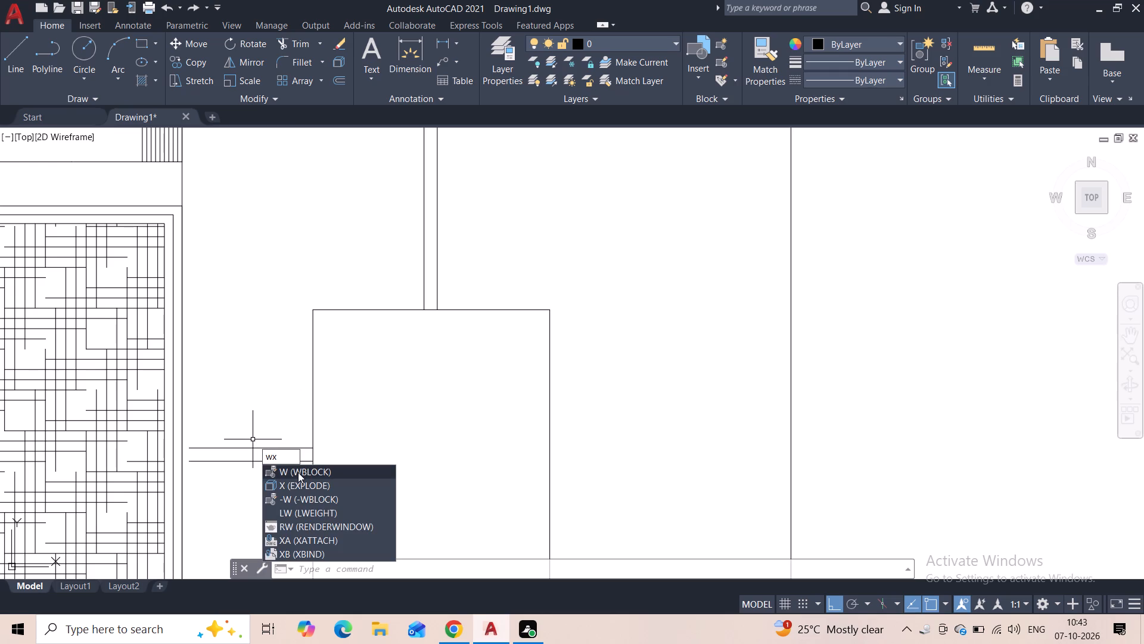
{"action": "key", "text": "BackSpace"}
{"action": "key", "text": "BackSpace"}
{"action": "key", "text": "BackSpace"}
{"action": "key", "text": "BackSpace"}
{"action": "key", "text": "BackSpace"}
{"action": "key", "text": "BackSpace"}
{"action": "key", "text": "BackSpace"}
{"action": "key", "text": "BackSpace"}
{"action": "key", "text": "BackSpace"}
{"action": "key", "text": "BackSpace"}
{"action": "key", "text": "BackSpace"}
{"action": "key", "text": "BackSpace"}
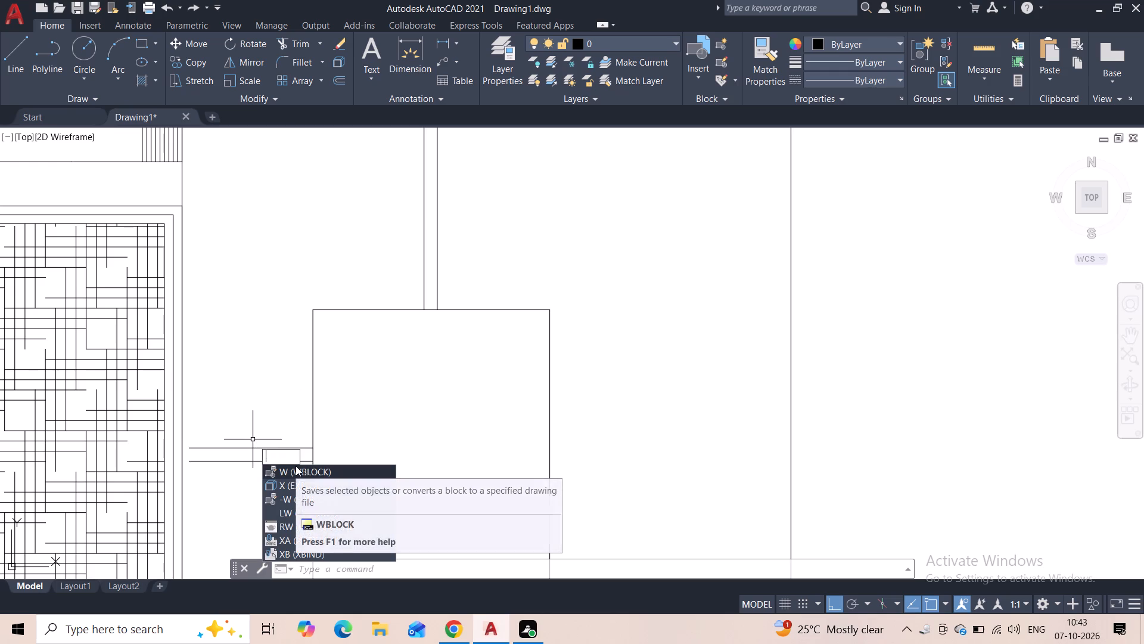
Extend both horizontal connector lines of the copied rectangle leftwards to the vertical edge beside the hatched frame.
{"action": "key", "text": "e"}
{"action": "key", "text": "x"}
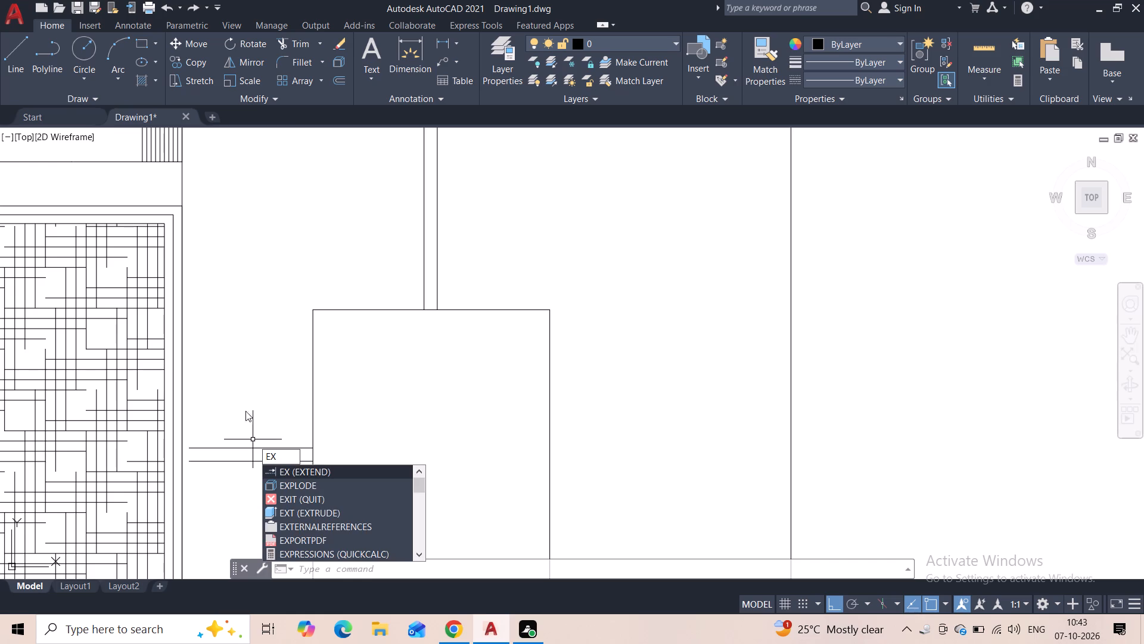
{"action": "left_click", "coordinate": [294, 468]}
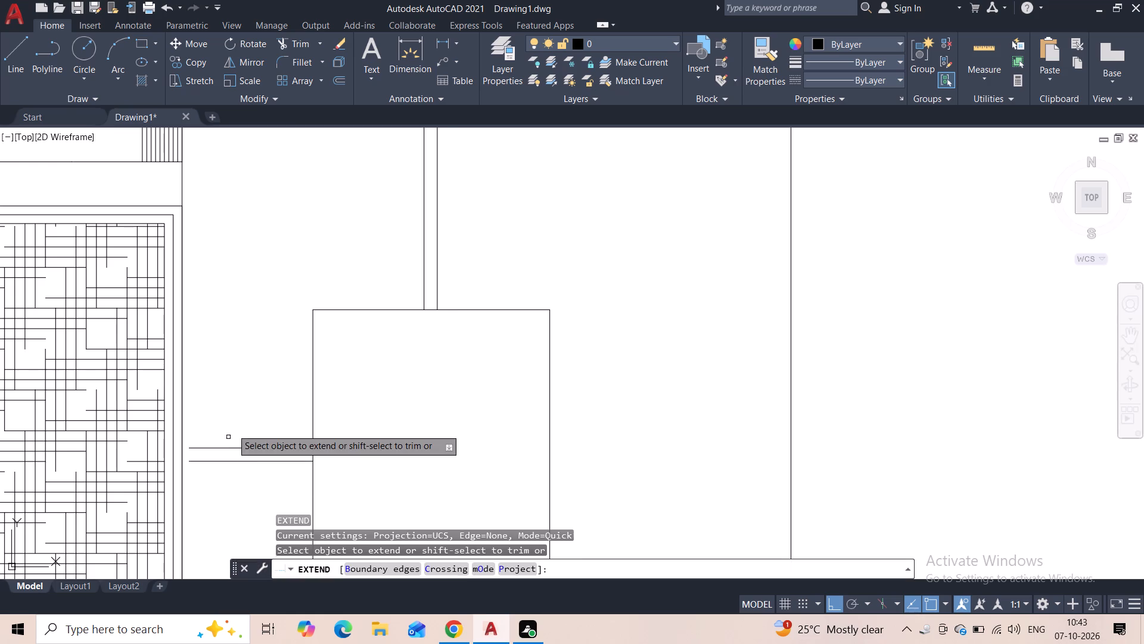
{"action": "left_click", "coordinate": [222, 449]}
{"action": "left_click", "coordinate": [214, 462]}
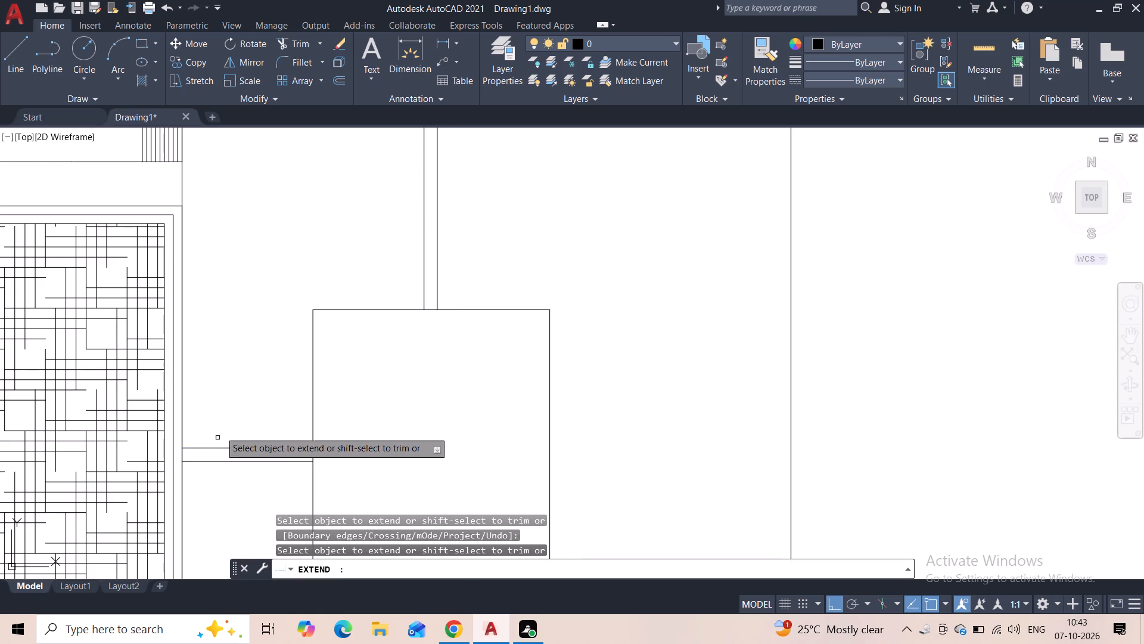
{"action": "scroll", "coordinate": [221, 413], "scroll_direction": "down", "scroll_amount": 2}
{"action": "key", "text": "Escape"}
{"action": "middle_click_drag", "start_coordinate": [315, 413], "coordinate": [307, 388]}
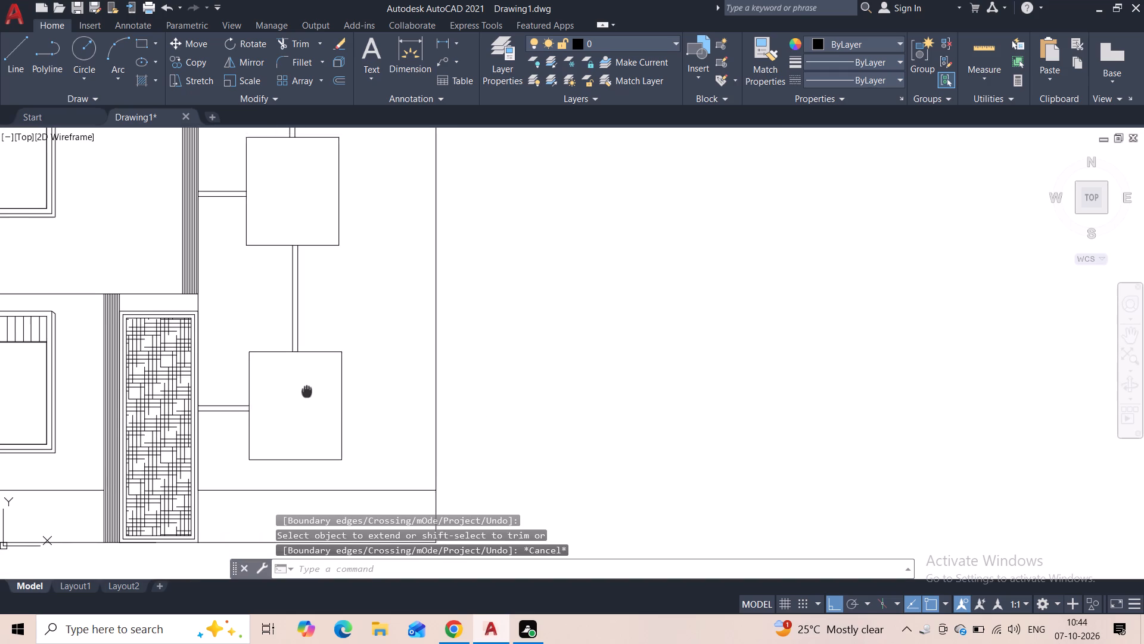
Draw two vertical connector lines from the lower large rectangle's bottom edge down to the horizontal line below, aligned with the connector above.
{"action": "middle_click_drag", "start_coordinate": [307, 388], "coordinate": [307, 364]}
{"action": "left_click", "coordinate": [18, 53]}
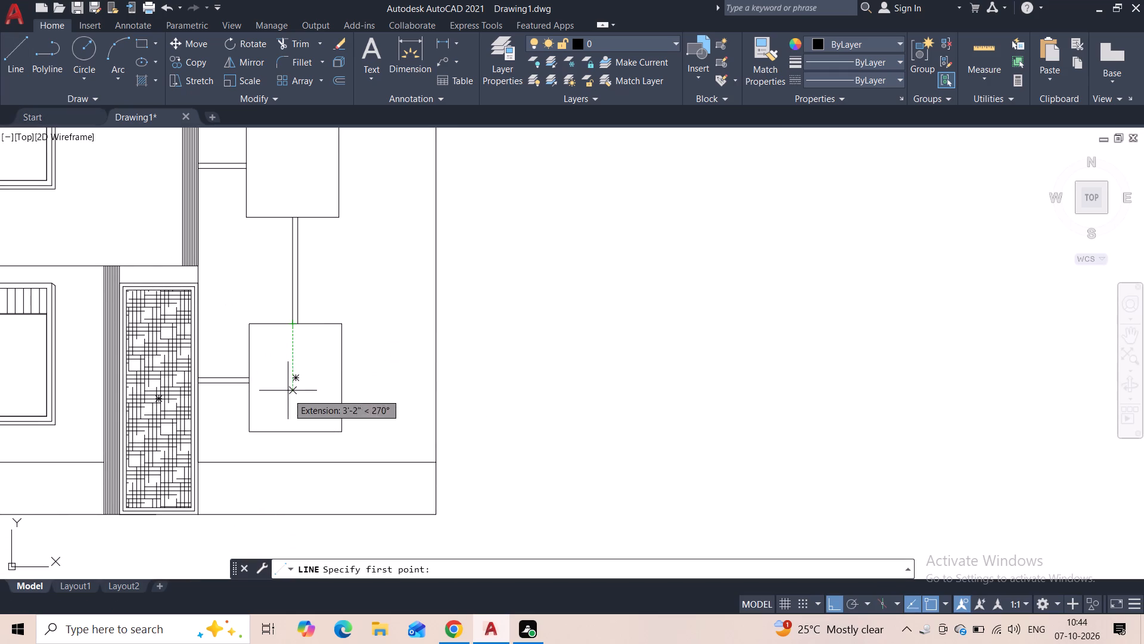
{"action": "left_click", "coordinate": [290, 436]}
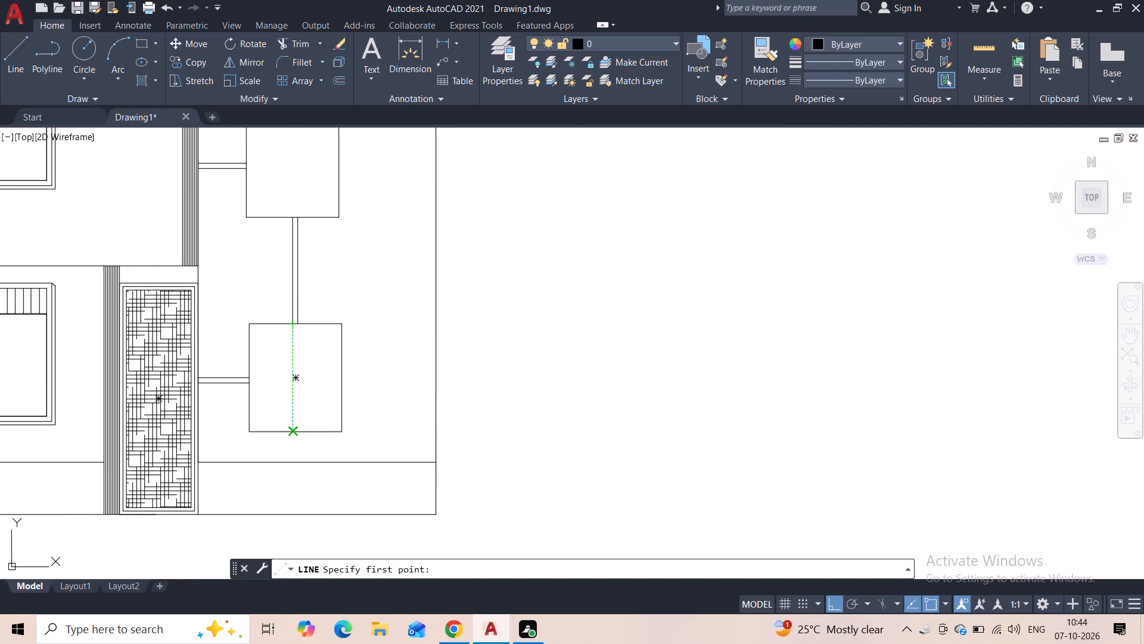
{"action": "left_click", "coordinate": [291, 462]}
{"action": "key", "text": "Escape"}
{"action": "key", "text": "space"}
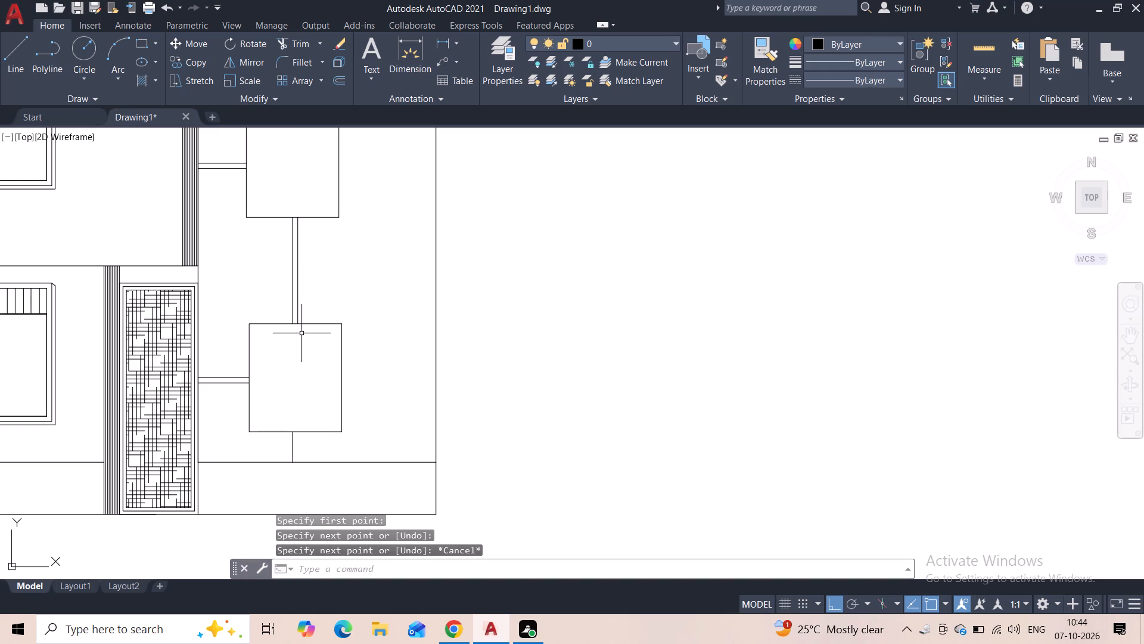
{"action": "left_click", "coordinate": [299, 433]}
{"action": "left_click", "coordinate": [301, 460]}
{"action": "key", "text": "Escape"}
Offset the upper large rectangle 2" inward.
{"action": "scroll", "coordinate": [359, 367], "scroll_direction": "down", "scroll_amount": 1}
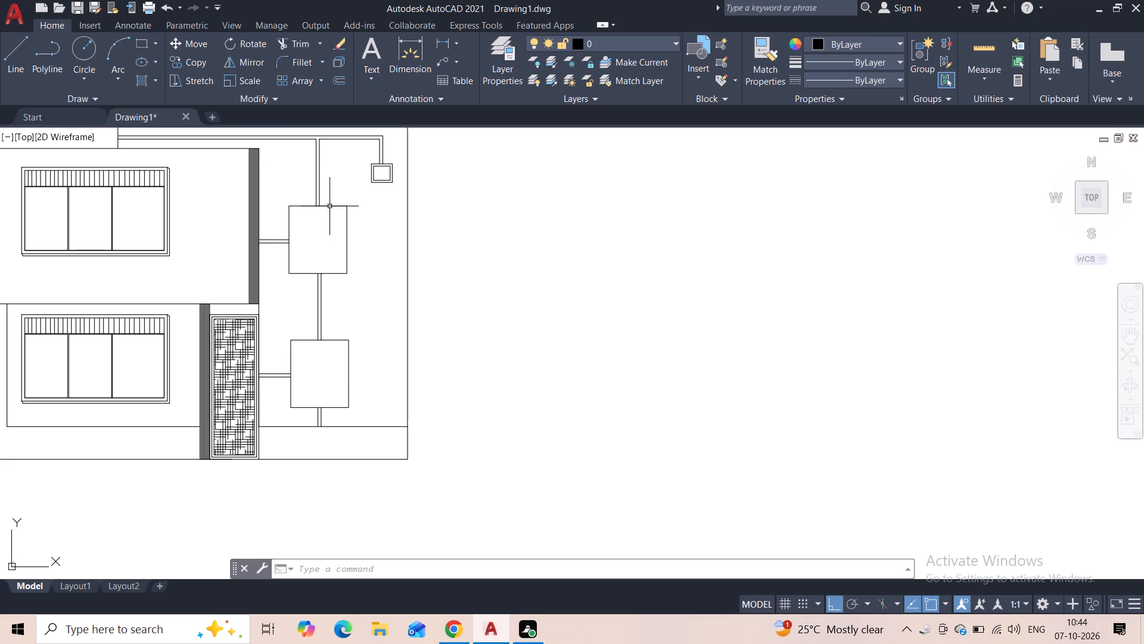
{"action": "left_click", "coordinate": [329, 205]}
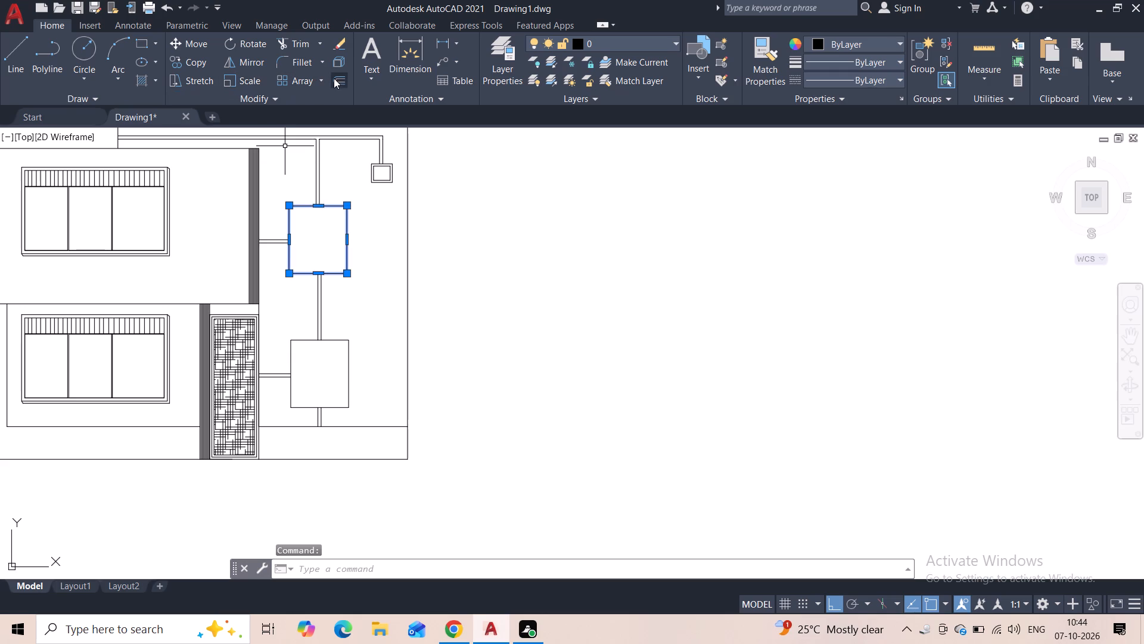
{"action": "left_click", "coordinate": [334, 78]}
{"action": "type", "text": "2\""}
{"action": "key", "text": "Return"}
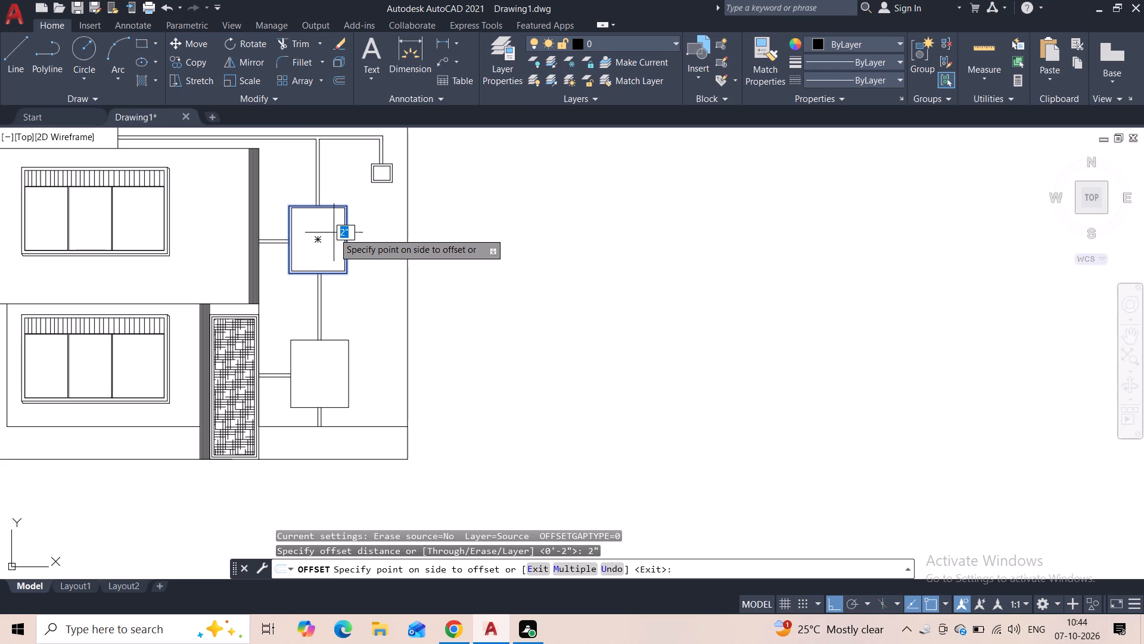
{"action": "left_click", "coordinate": [334, 233]}
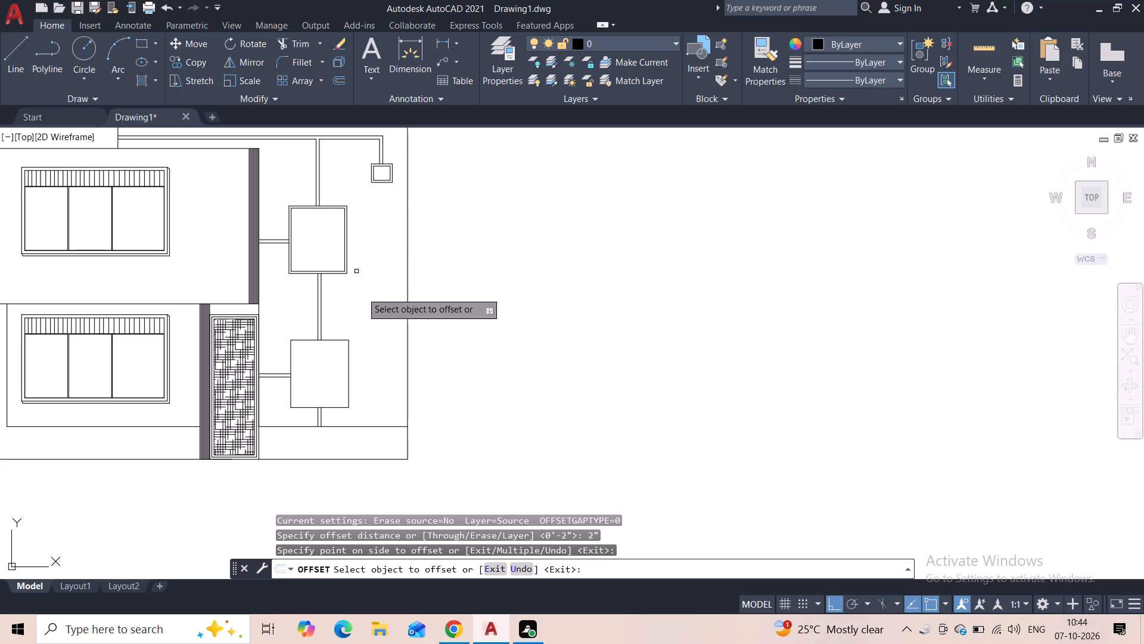
{"action": "scroll", "coordinate": [362, 353], "scroll_direction": "down", "scroll_amount": 1}
{"action": "key", "text": "Escape"}
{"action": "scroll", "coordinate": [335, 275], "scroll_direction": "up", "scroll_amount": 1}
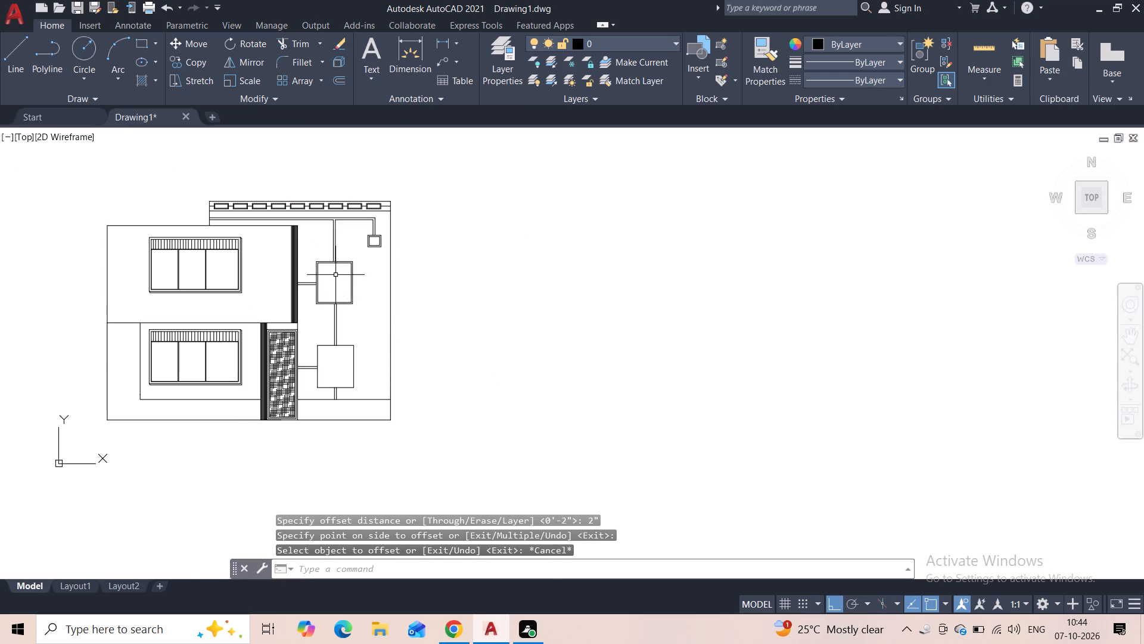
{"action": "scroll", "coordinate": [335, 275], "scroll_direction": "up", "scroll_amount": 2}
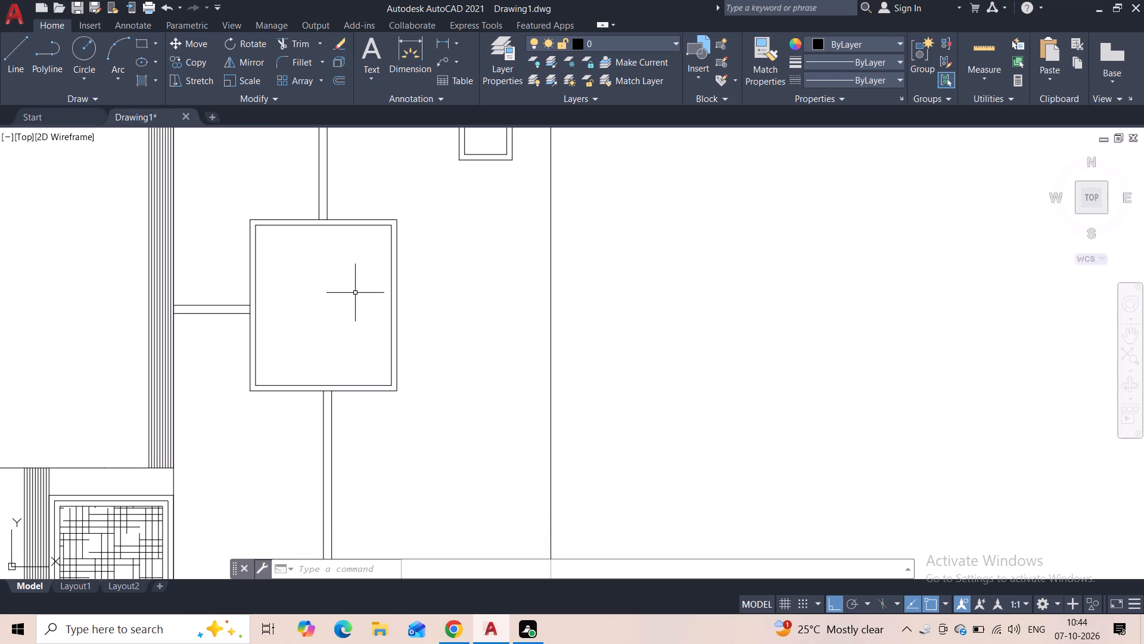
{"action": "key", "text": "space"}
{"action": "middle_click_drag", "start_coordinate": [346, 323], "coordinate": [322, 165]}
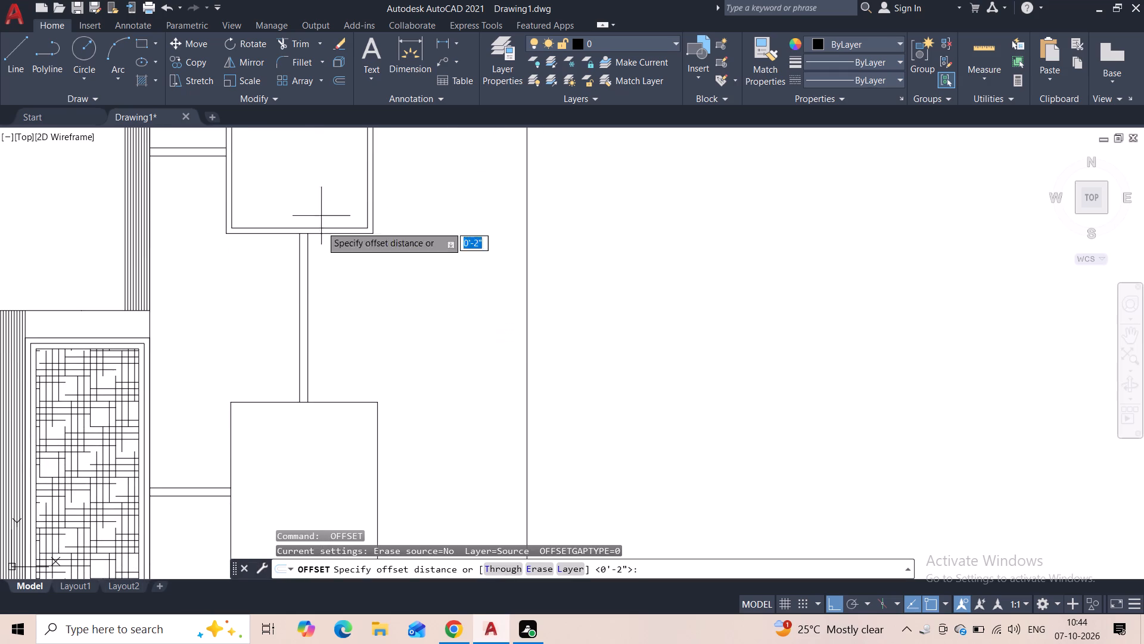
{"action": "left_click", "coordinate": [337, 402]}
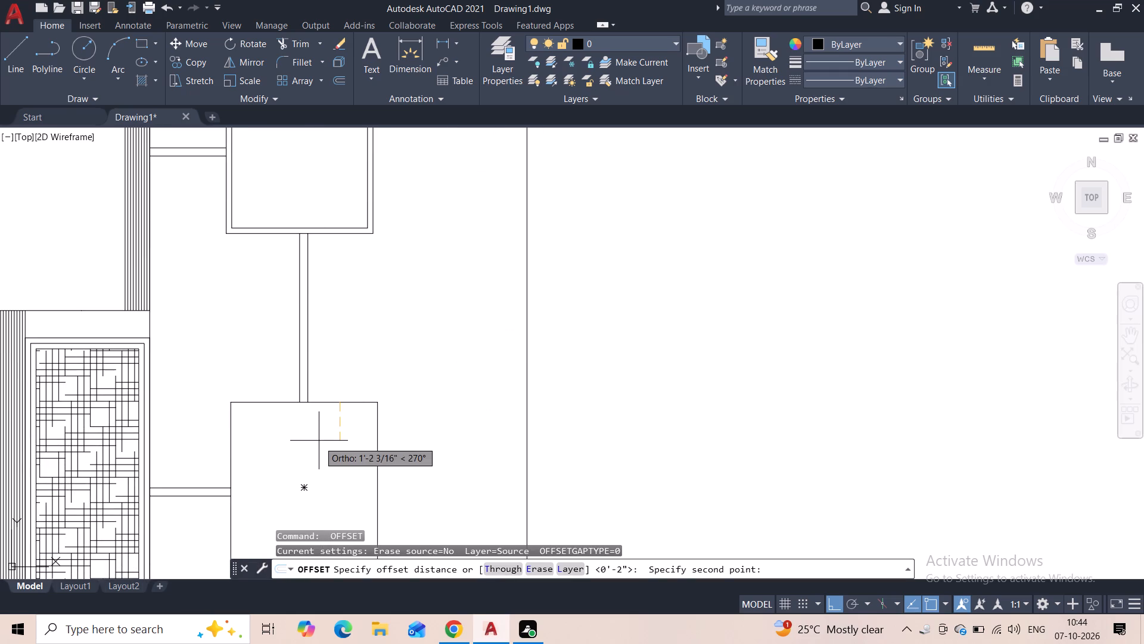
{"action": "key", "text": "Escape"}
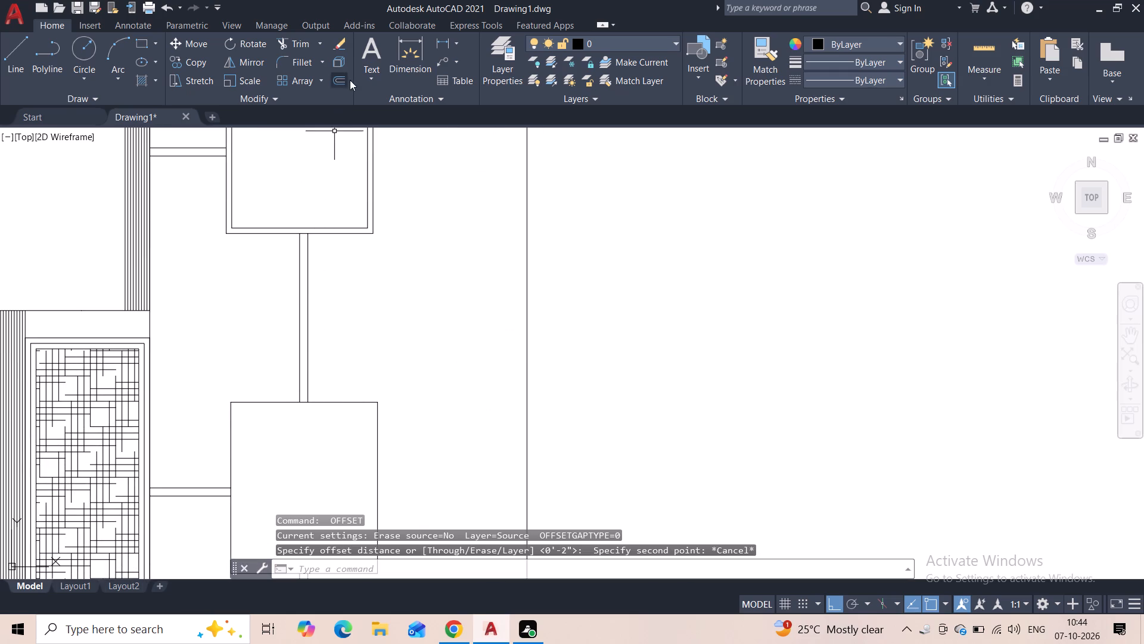
Offset the lower large rectangle 2" inward.
{"action": "left_click", "coordinate": [378, 429]}
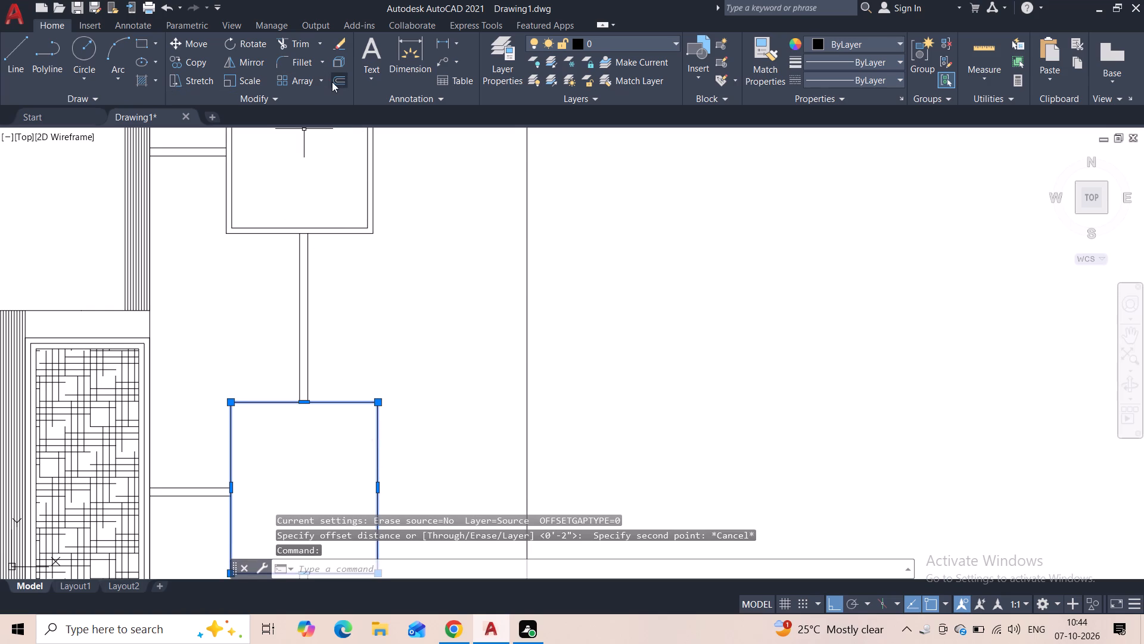
{"action": "left_click", "coordinate": [332, 82]}
{"action": "type", "text": "2\""}
{"action": "key", "text": "Return"}
{"action": "left_click", "coordinate": [303, 465]}
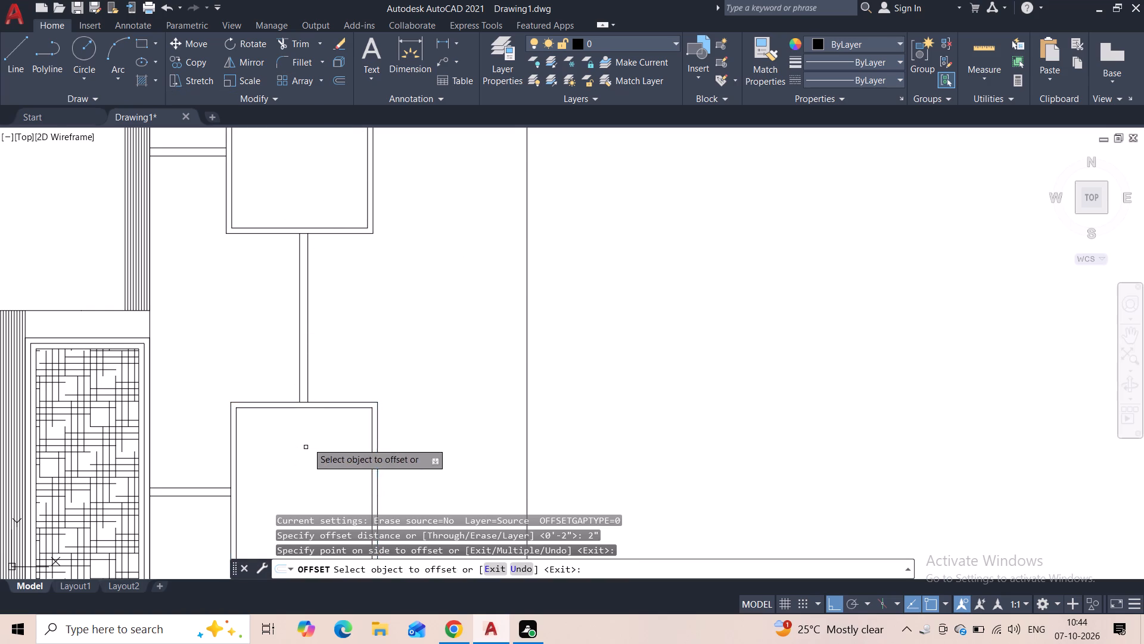
{"action": "scroll", "coordinate": [321, 351], "scroll_direction": "down", "scroll_amount": 2}
{"action": "key", "text": "Escape"}
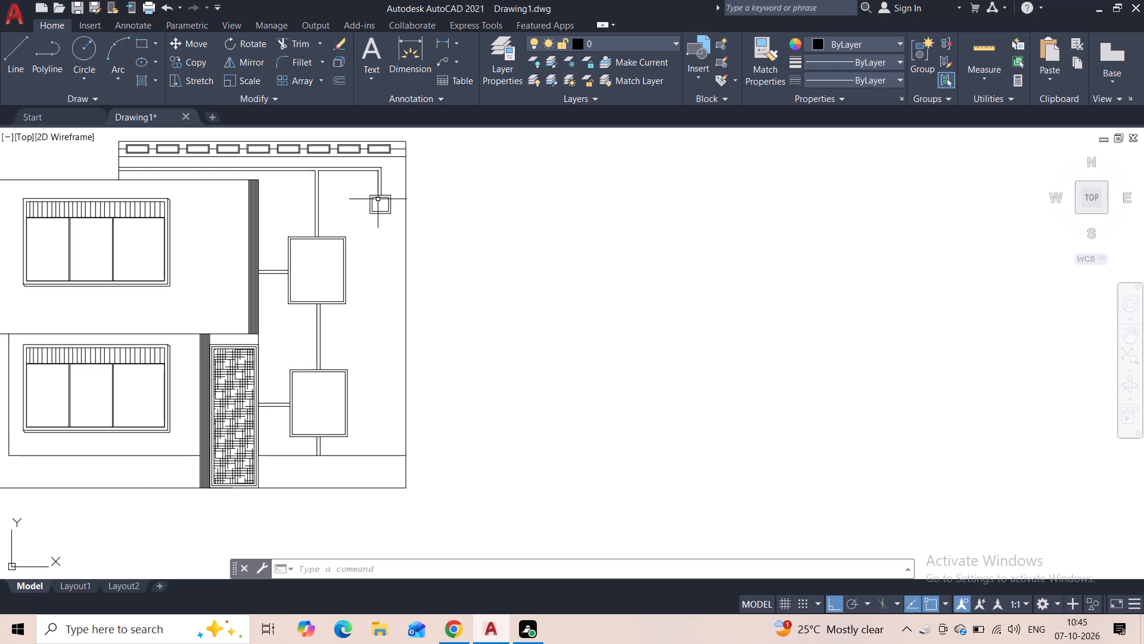
Draw two parallel vertical lines about 4'-5" long down from the small double rectangle's bottom edge, aligned with the connector lines above it.
{"action": "scroll", "coordinate": [387, 195], "scroll_direction": "up", "scroll_amount": 3}
{"action": "middle_click_drag", "start_coordinate": [393, 175], "coordinate": [399, 272]}
{"action": "scroll", "coordinate": [400, 272], "scroll_direction": "down", "scroll_amount": 2}
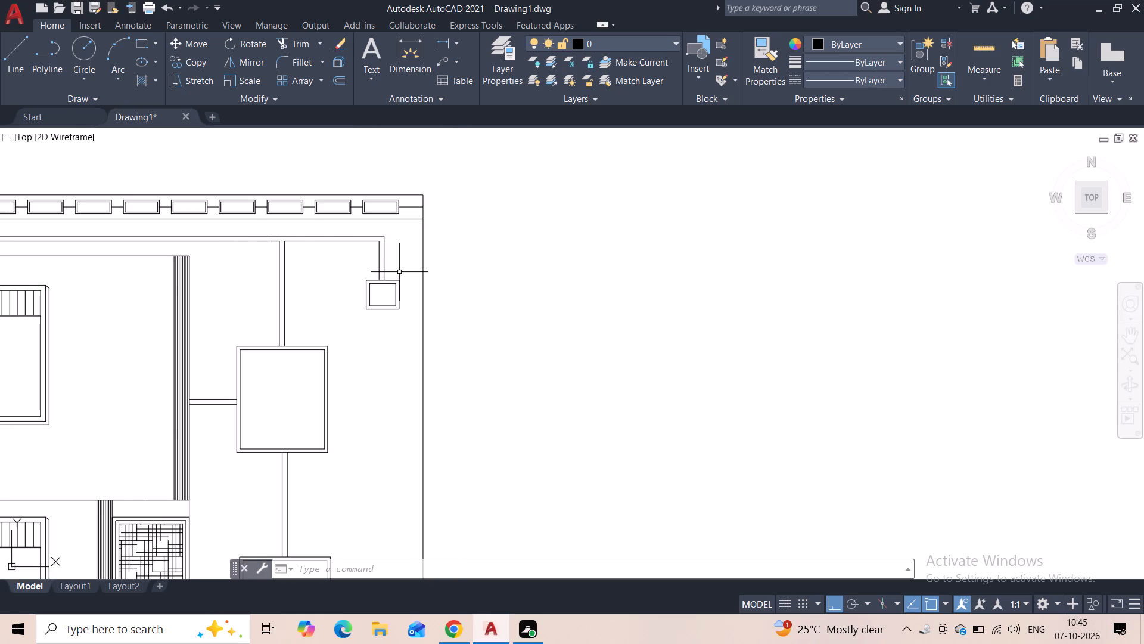
{"action": "scroll", "coordinate": [397, 280], "scroll_direction": "down", "scroll_amount": 1}
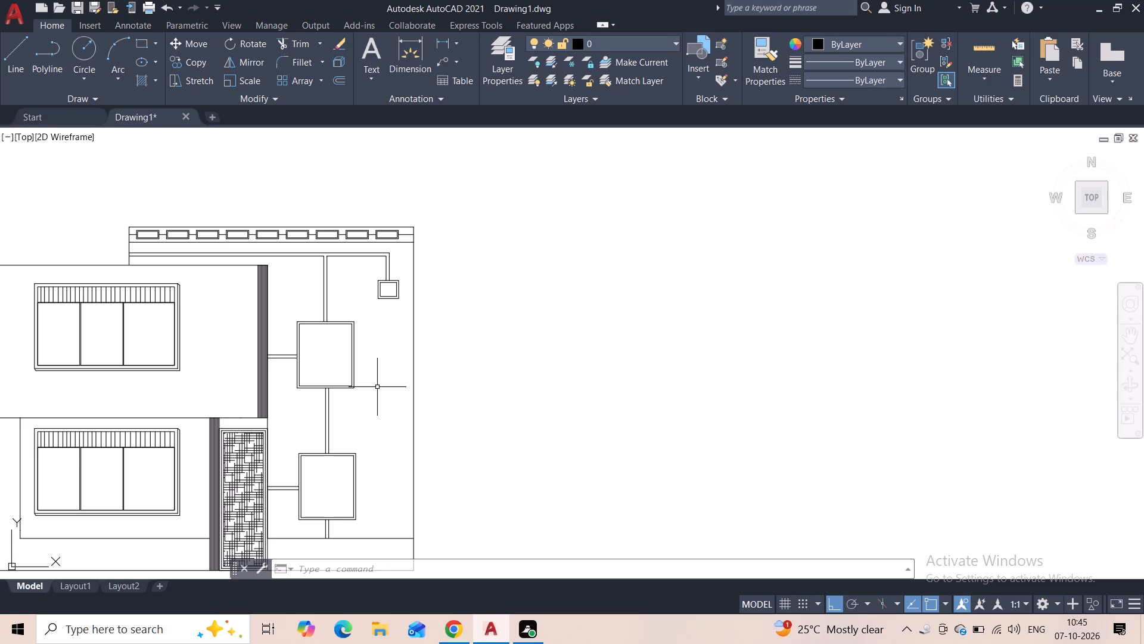
{"action": "left_click", "coordinate": [15, 63]}
{"action": "scroll", "coordinate": [395, 315], "scroll_direction": "up", "scroll_amount": 2}
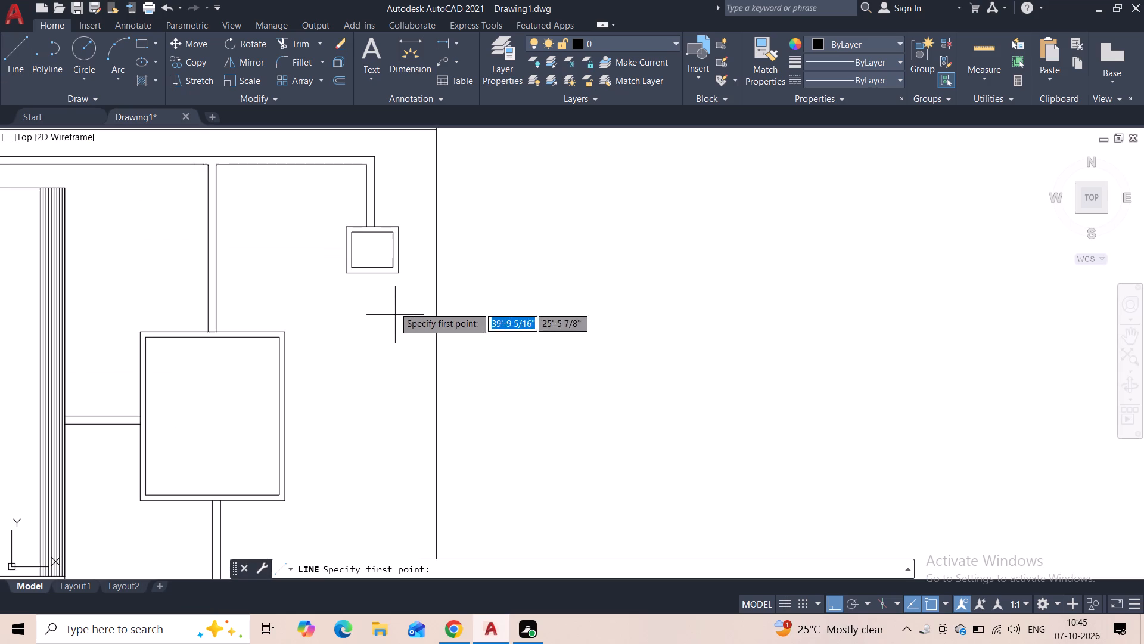
{"action": "left_click", "coordinate": [365, 279]}
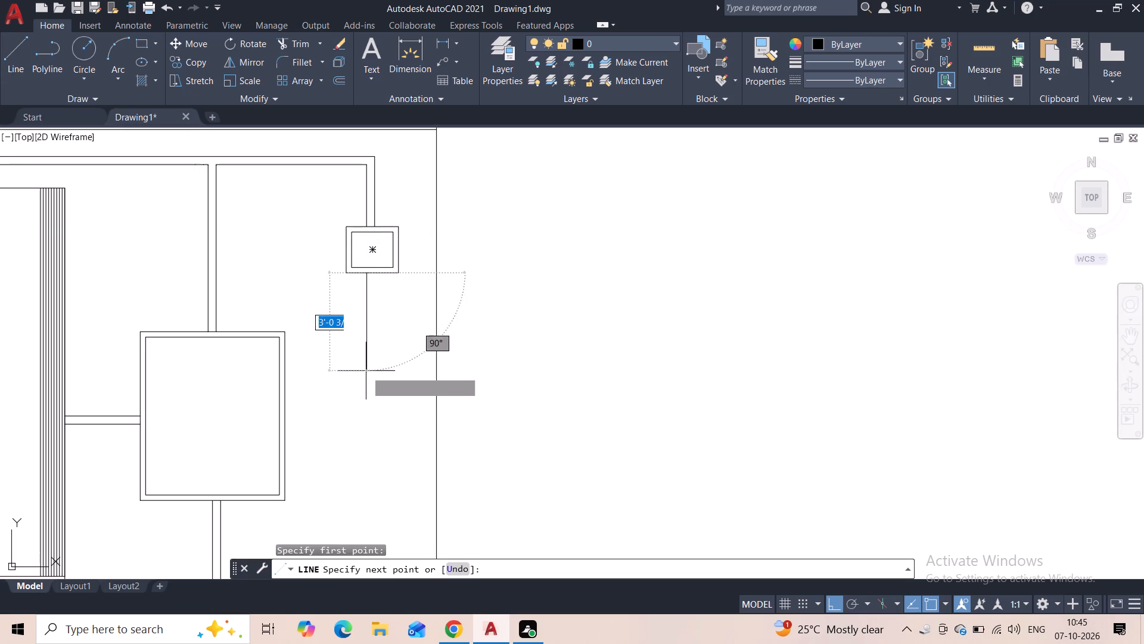
{"action": "middle_click_drag", "start_coordinate": [364, 378], "coordinate": [362, 298]}
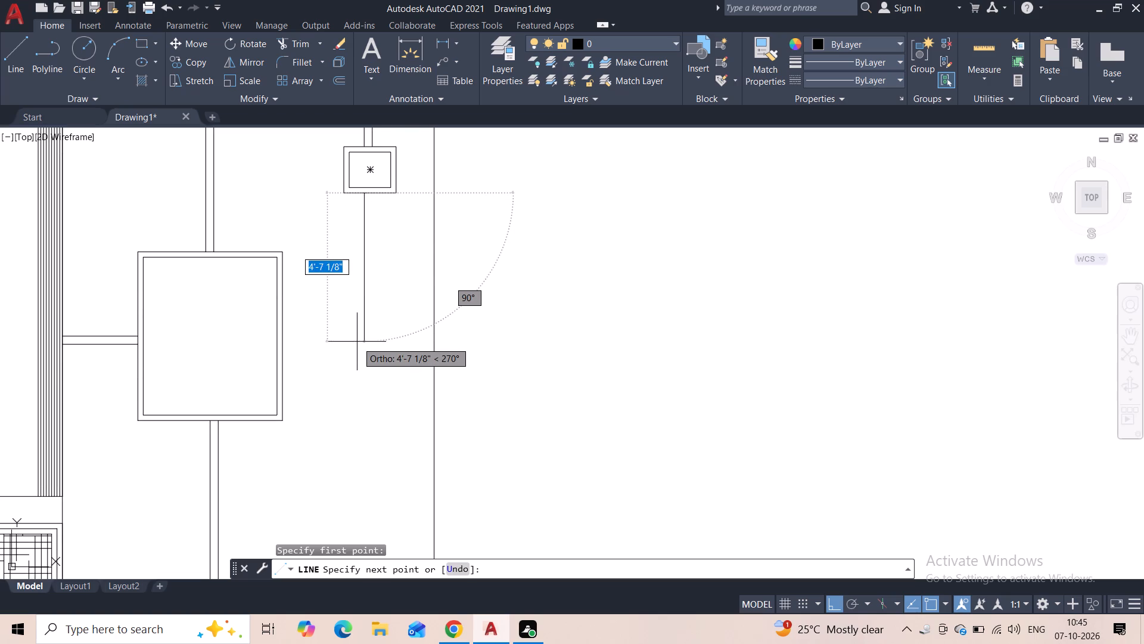
{"action": "left_click", "coordinate": [357, 336]}
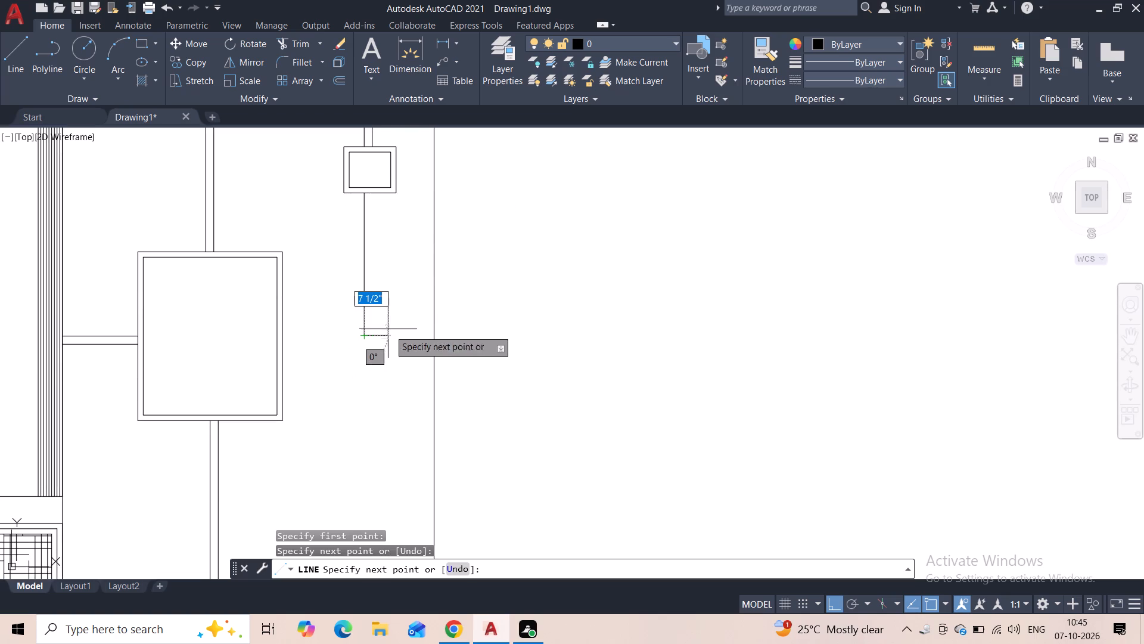
{"action": "key", "text": "Escape"}
{"action": "key", "text": "space"}
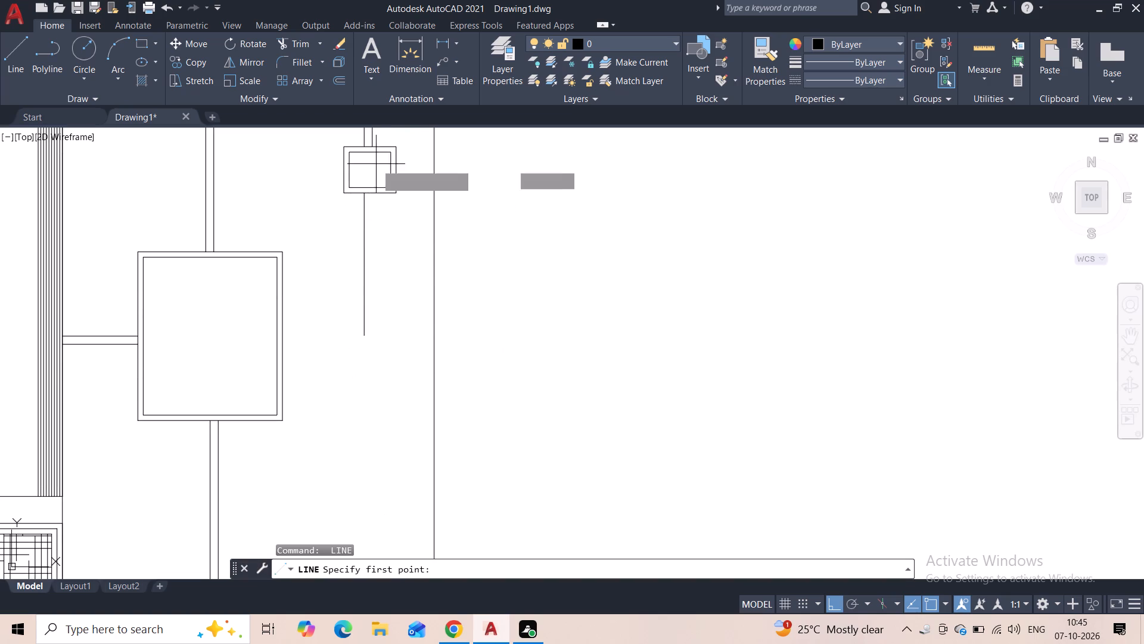
{"action": "left_click", "coordinate": [374, 199]}
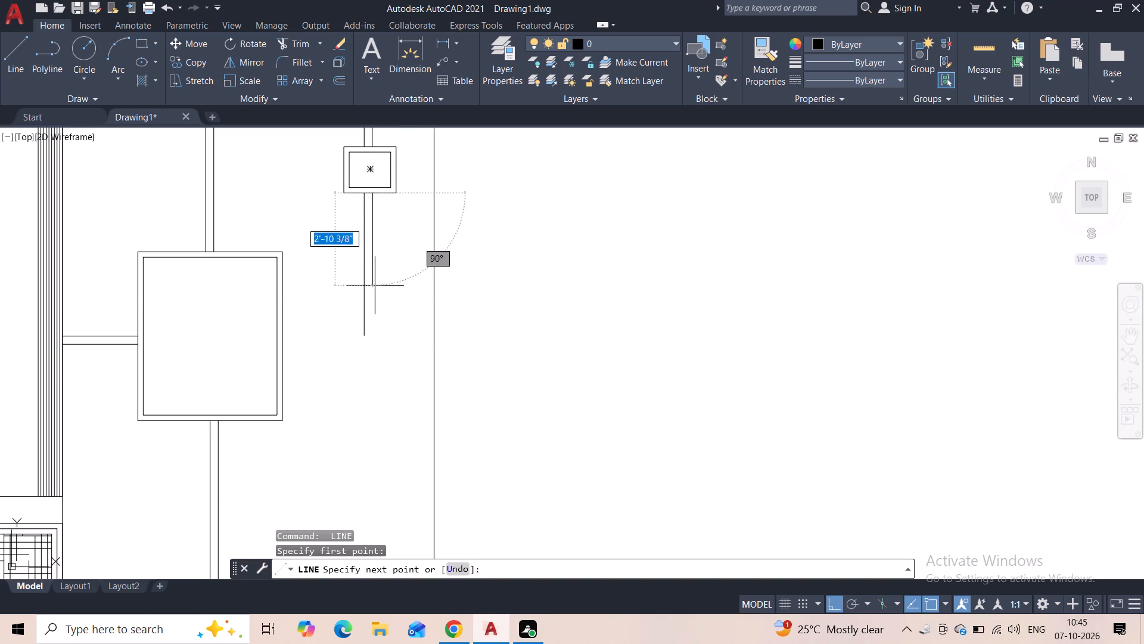
{"action": "left_click", "coordinate": [374, 336]}
{"action": "key", "text": "Escape"}
Copy the small double rectangle straight down to the lower end of its new connector lines, using the upper connector's endpoint as base point.
{"action": "left_click", "coordinate": [406, 156]}
{"action": "left_click", "coordinate": [363, 182]}
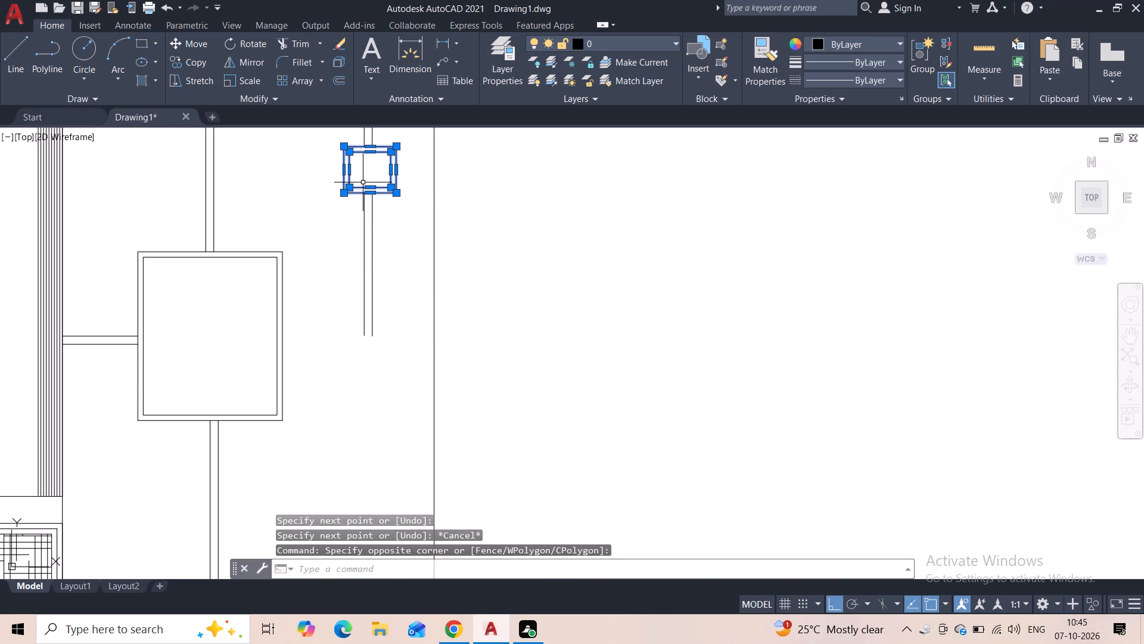
{"action": "left_click", "coordinate": [189, 57]}
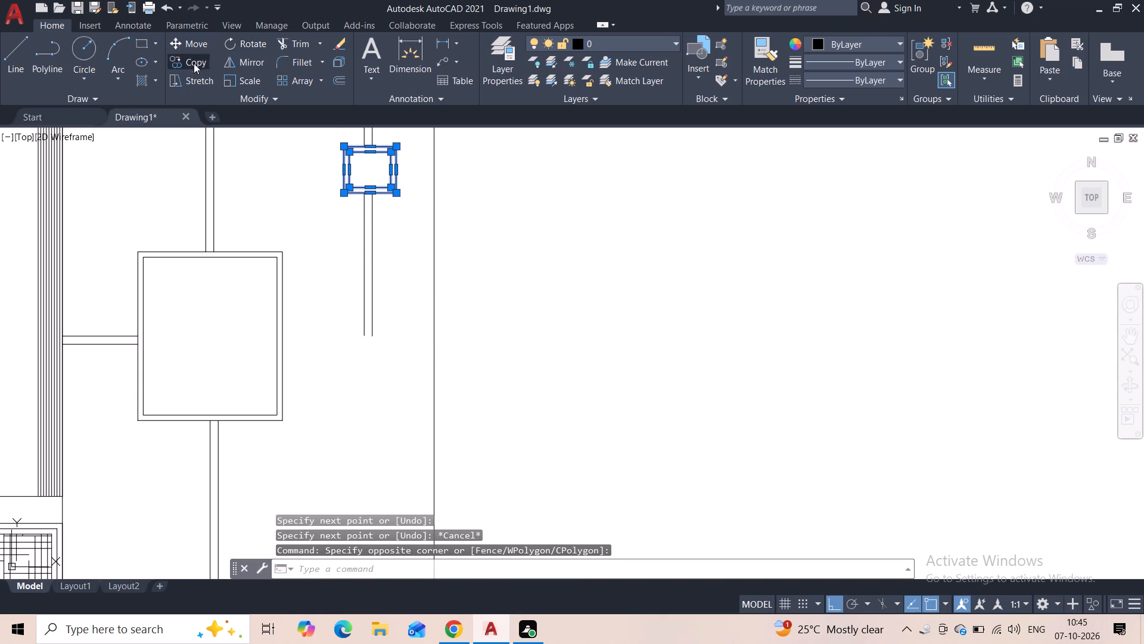
{"action": "left_click", "coordinate": [362, 147]}
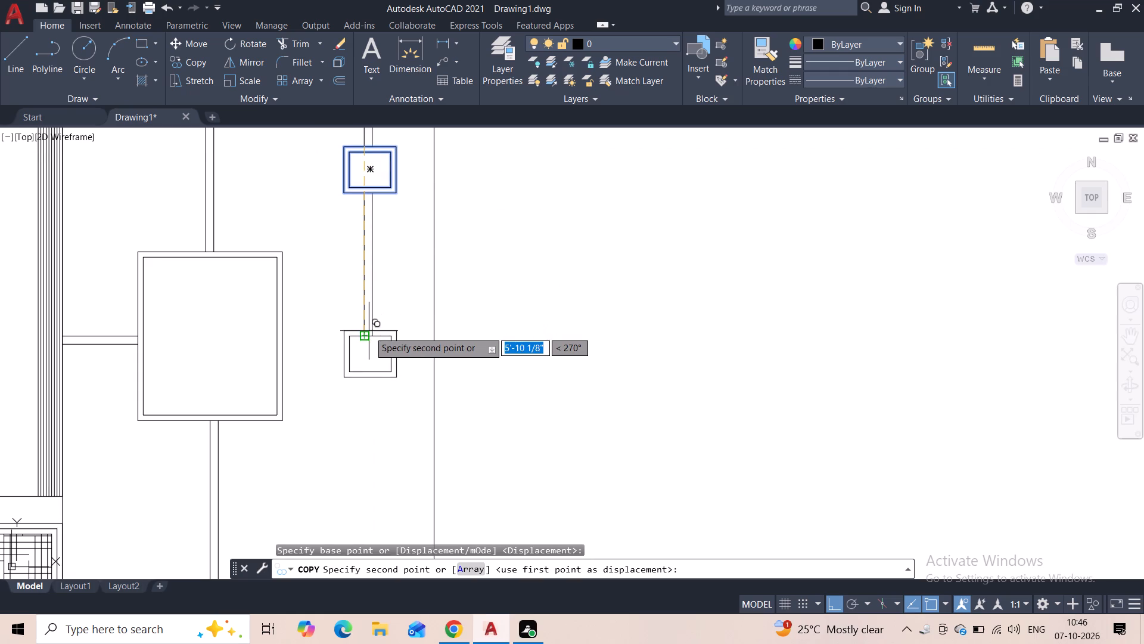
{"action": "left_click", "coordinate": [368, 332]}
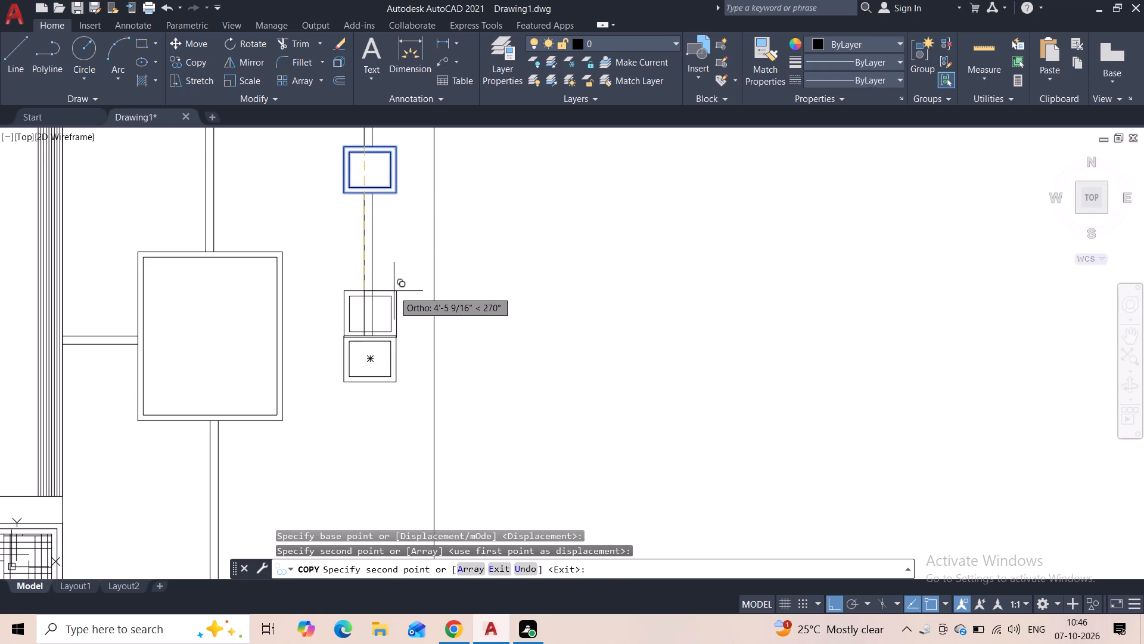
{"action": "key", "text": "Escape"}
Draw a vertical line about 5'-11" long down from the copied small rectangle's bottom edge, aligned with the left connector line above it.
{"action": "scroll", "coordinate": [394, 291], "scroll_direction": "down", "scroll_amount": 2}
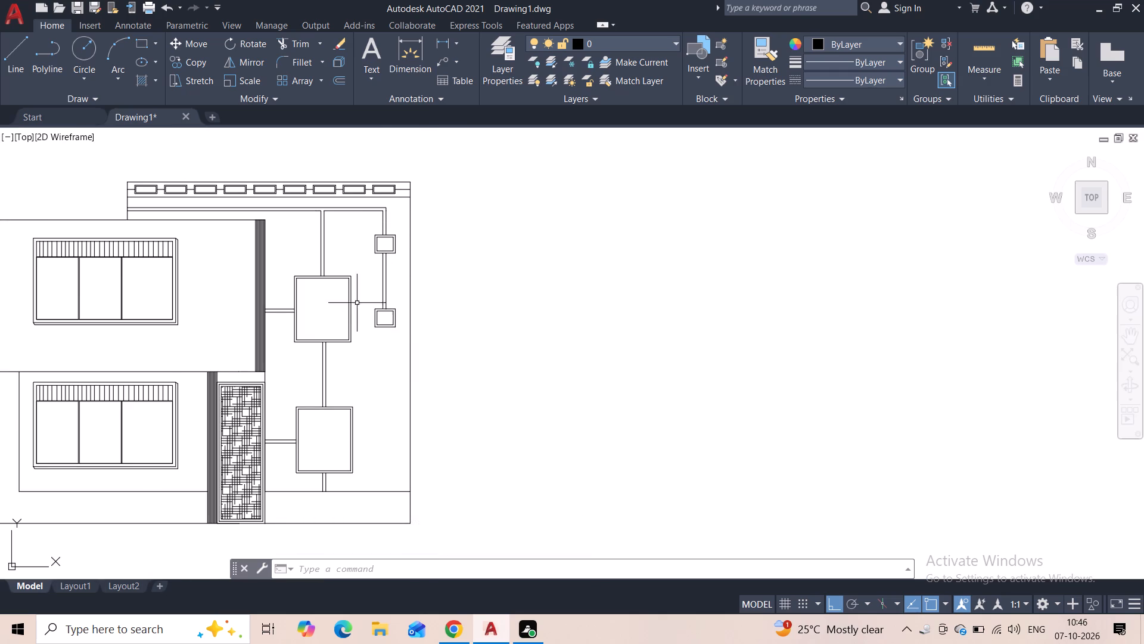
{"action": "left_click", "coordinate": [26, 71]}
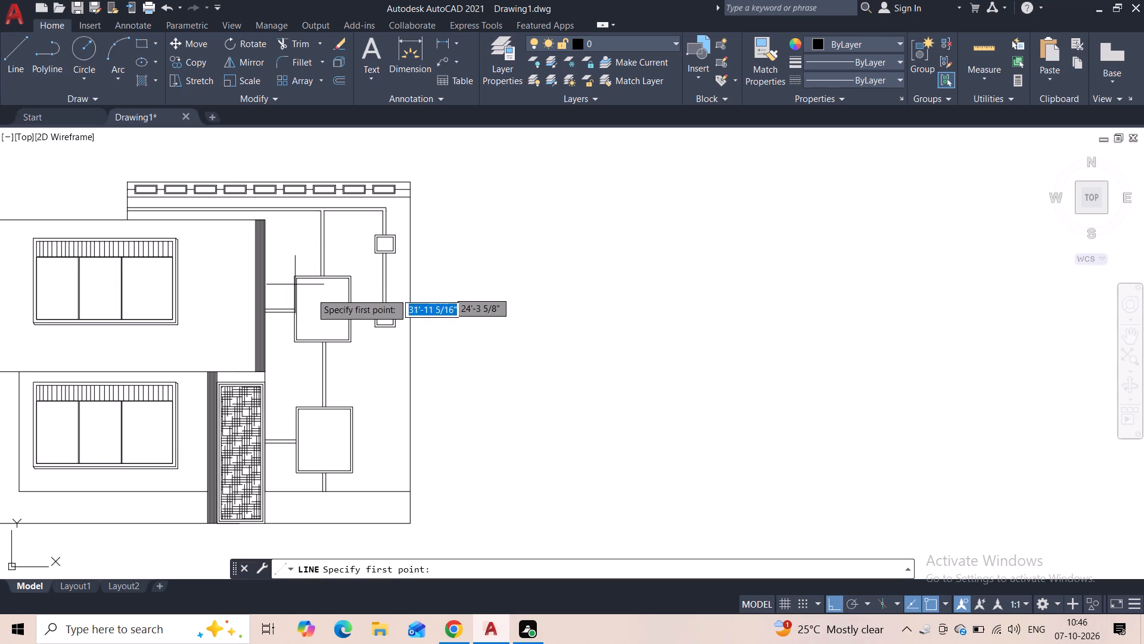
{"action": "scroll", "coordinate": [384, 336], "scroll_direction": "up", "scroll_amount": 2}
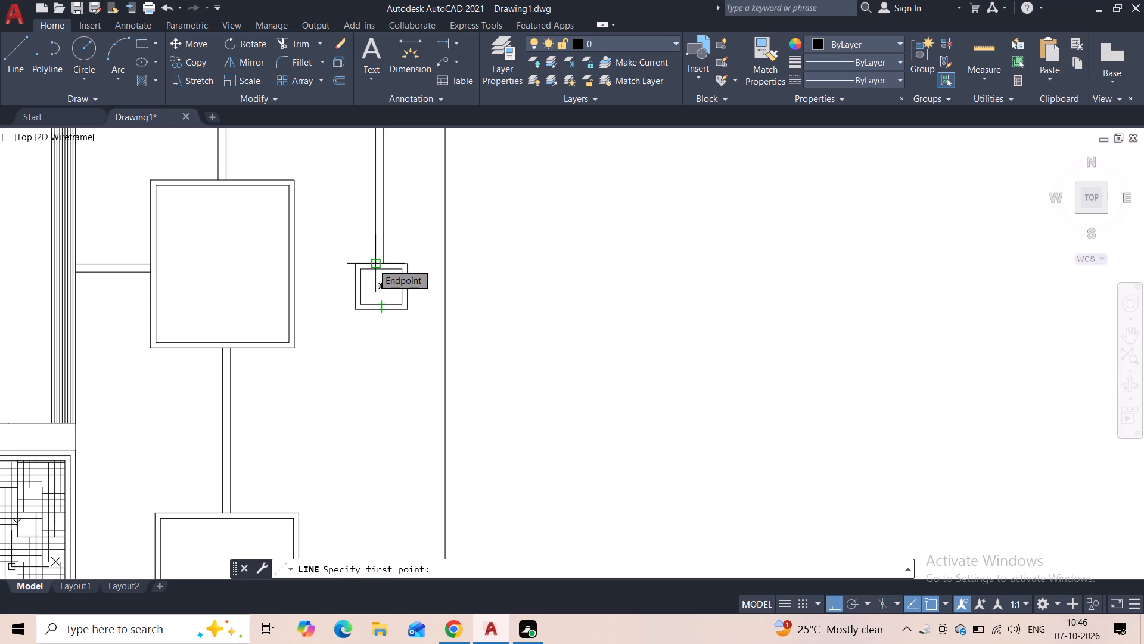
{"action": "scroll", "coordinate": [374, 262], "scroll_direction": "up", "scroll_amount": 3}
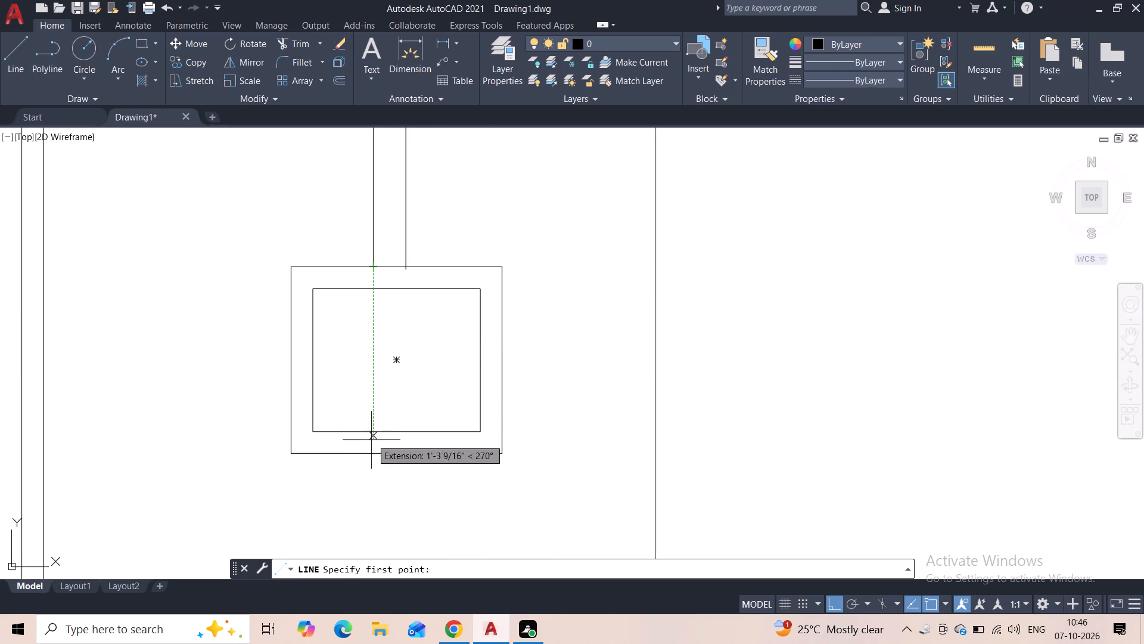
{"action": "left_click", "coordinate": [373, 453]}
{"action": "scroll", "coordinate": [373, 479], "scroll_direction": "down", "scroll_amount": 3}
{"action": "middle_click_drag", "start_coordinate": [373, 481], "coordinate": [378, 282]}
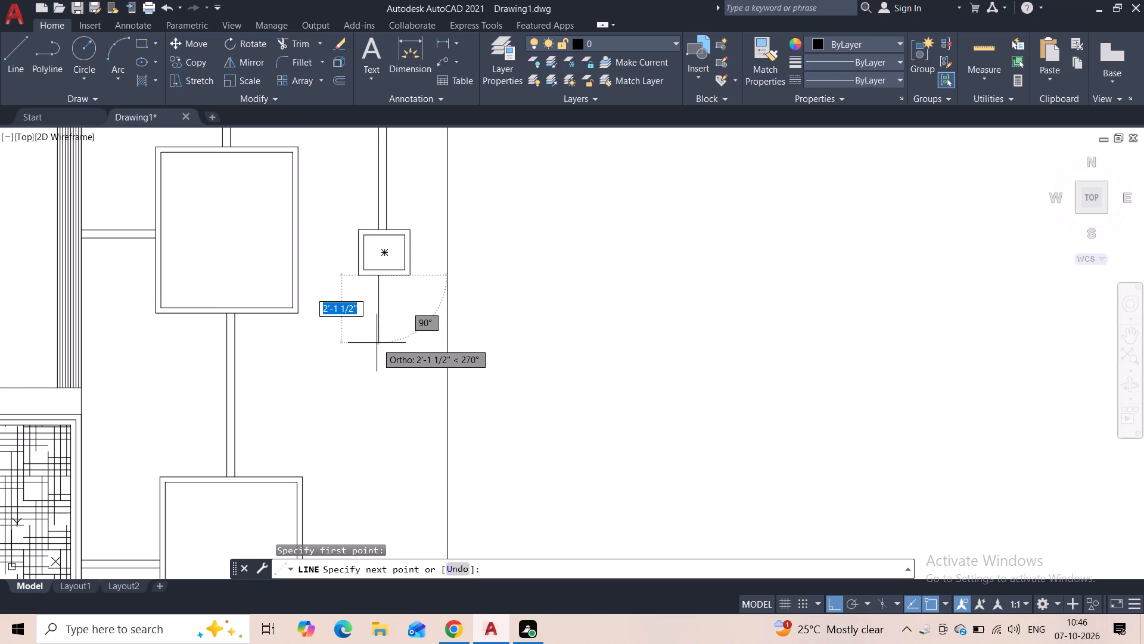
{"action": "scroll", "coordinate": [357, 399], "scroll_direction": "down", "scroll_amount": 1}
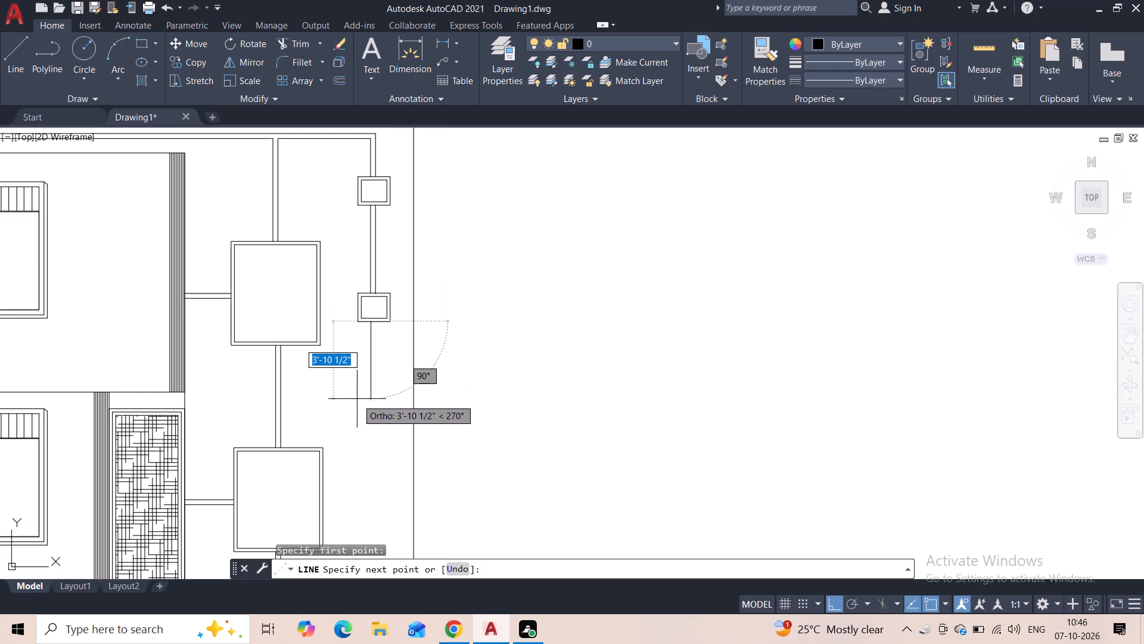
{"action": "scroll", "coordinate": [357, 399], "scroll_direction": "down", "scroll_amount": 1}
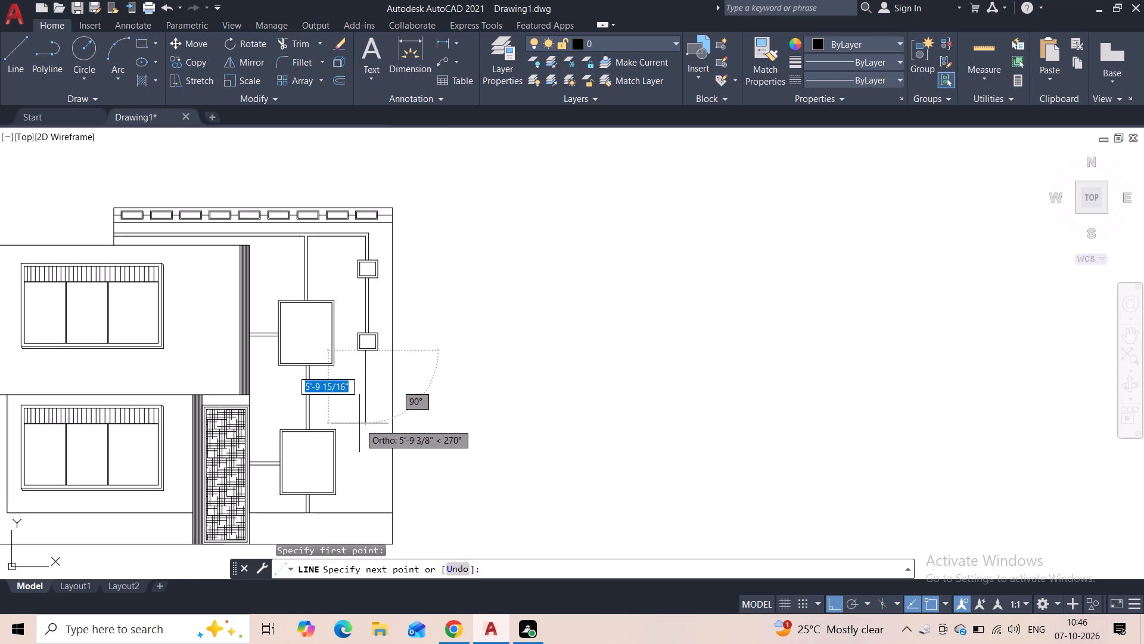
{"action": "scroll", "coordinate": [359, 425], "scroll_direction": "up", "scroll_amount": 3}
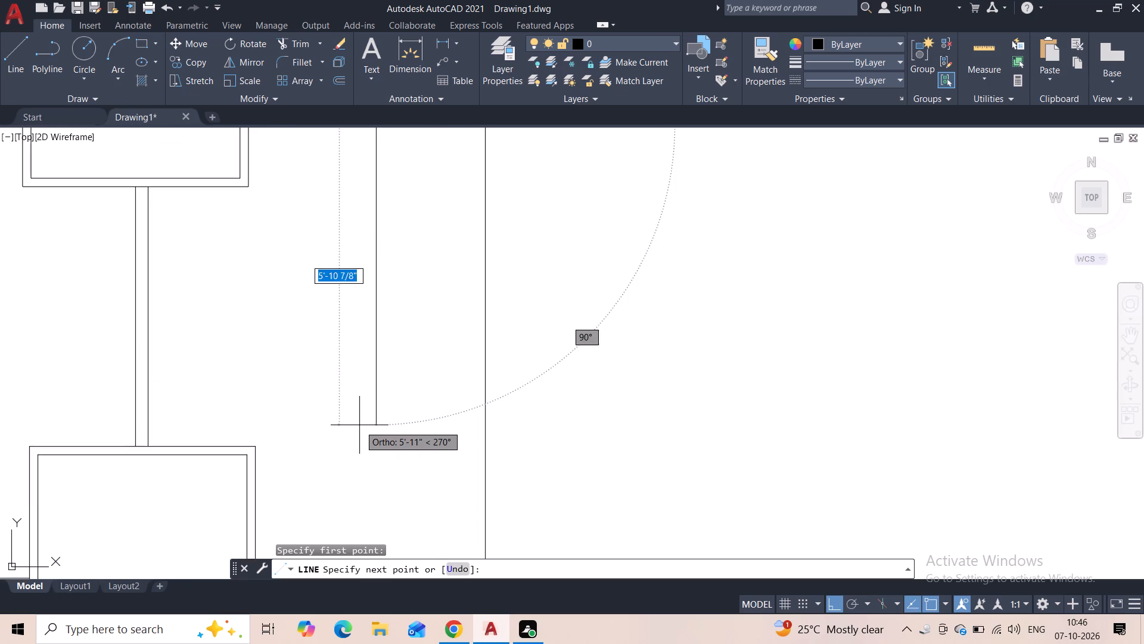
{"action": "scroll", "coordinate": [359, 425], "scroll_direction": "down", "scroll_amount": 3}
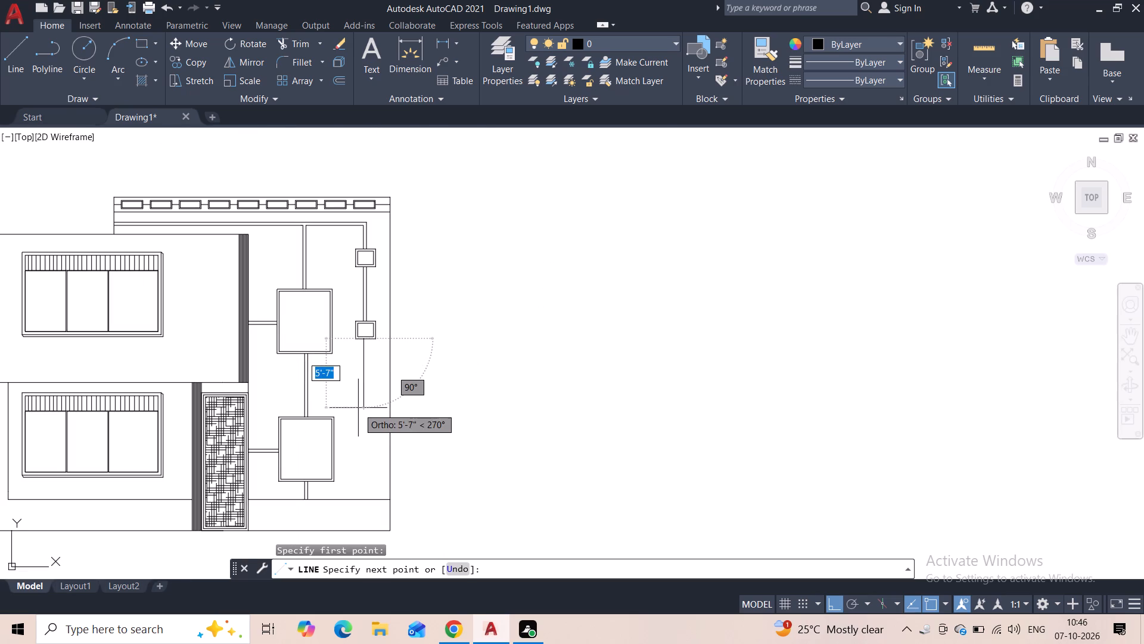
{"action": "left_click", "coordinate": [358, 412]}
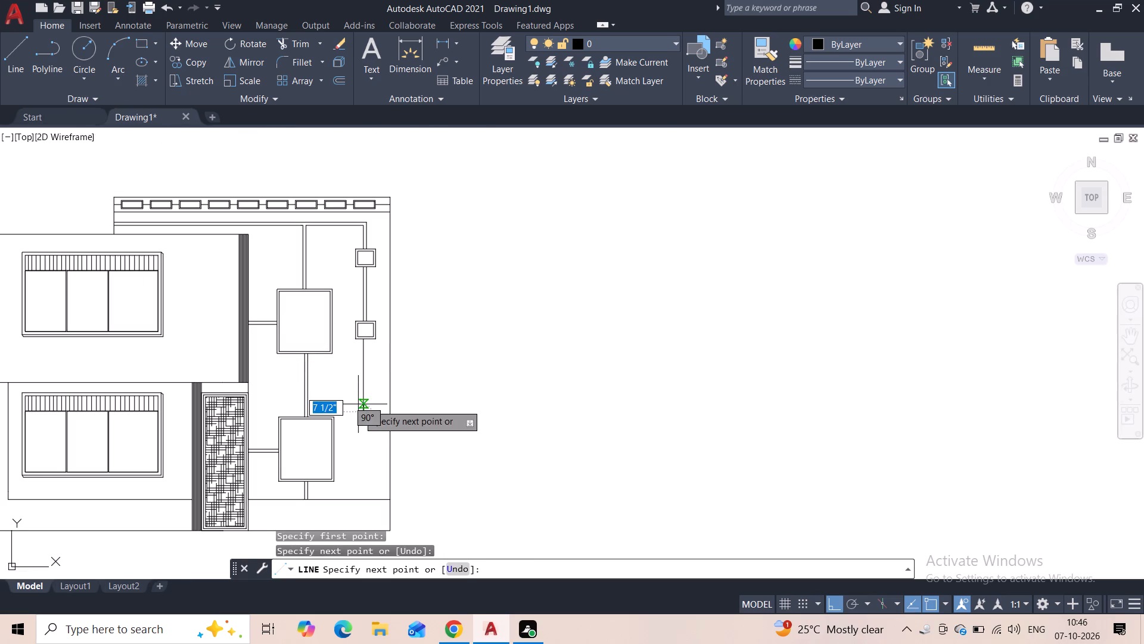
{"action": "key", "text": "Escape"}
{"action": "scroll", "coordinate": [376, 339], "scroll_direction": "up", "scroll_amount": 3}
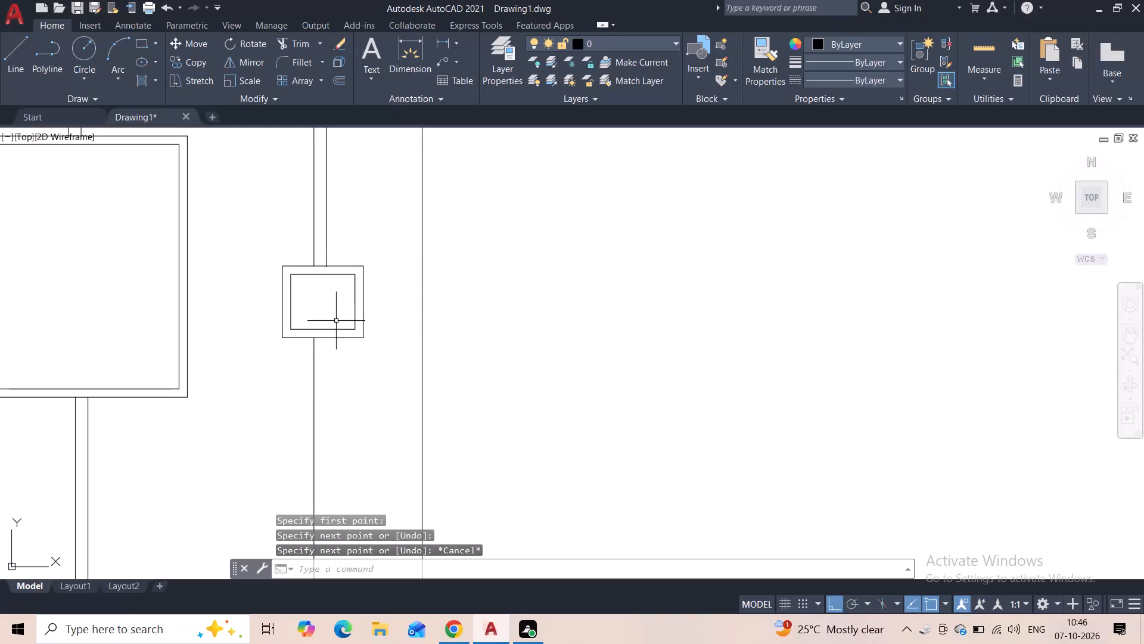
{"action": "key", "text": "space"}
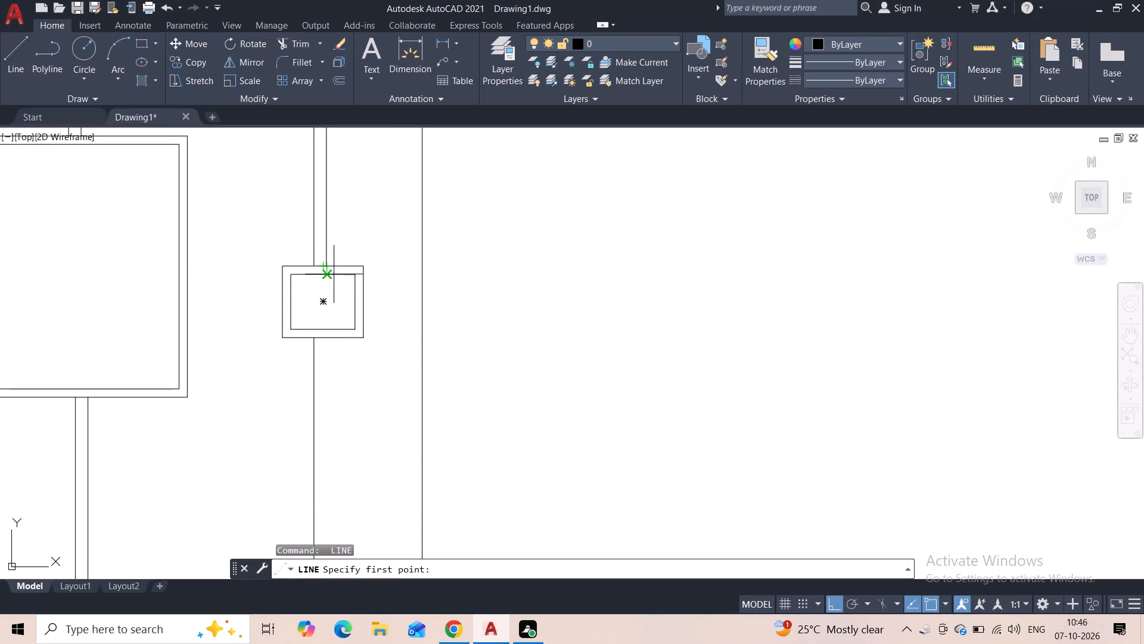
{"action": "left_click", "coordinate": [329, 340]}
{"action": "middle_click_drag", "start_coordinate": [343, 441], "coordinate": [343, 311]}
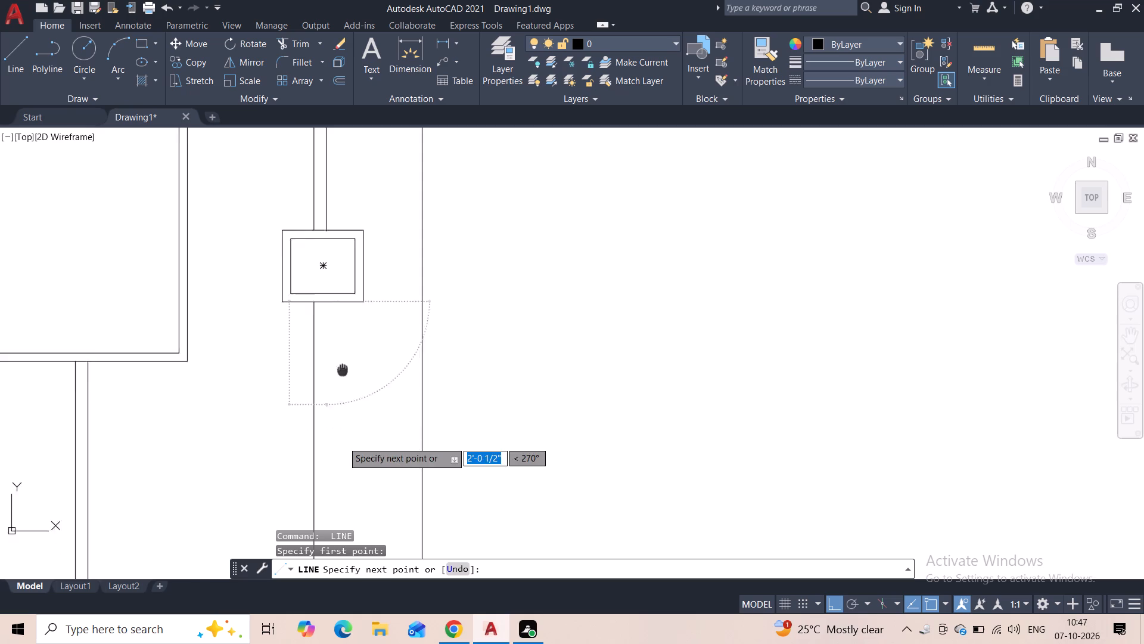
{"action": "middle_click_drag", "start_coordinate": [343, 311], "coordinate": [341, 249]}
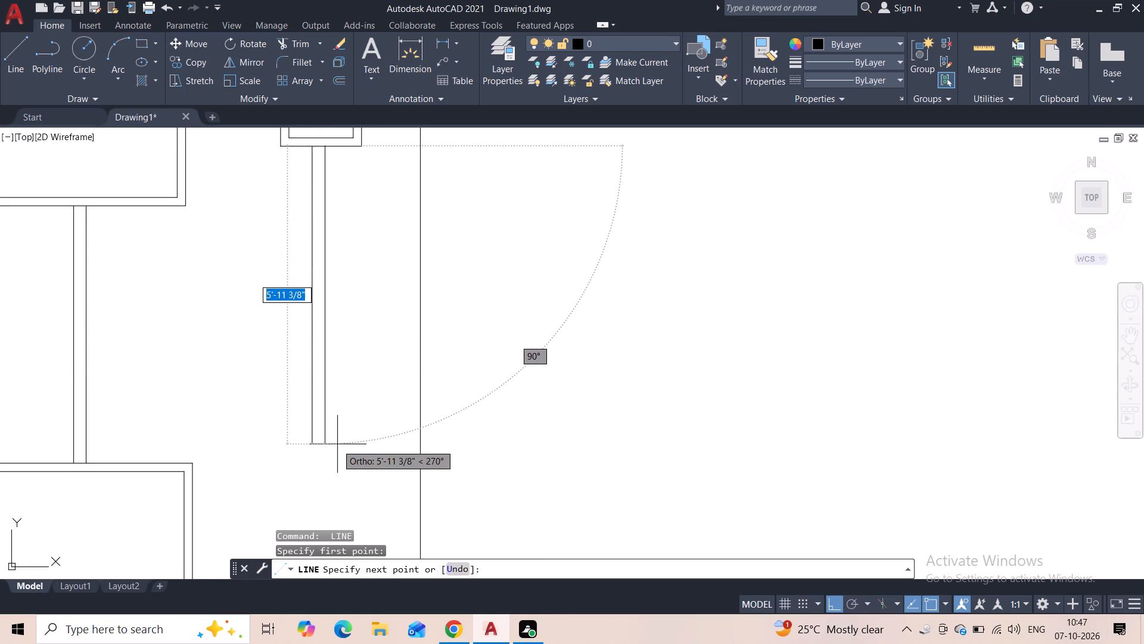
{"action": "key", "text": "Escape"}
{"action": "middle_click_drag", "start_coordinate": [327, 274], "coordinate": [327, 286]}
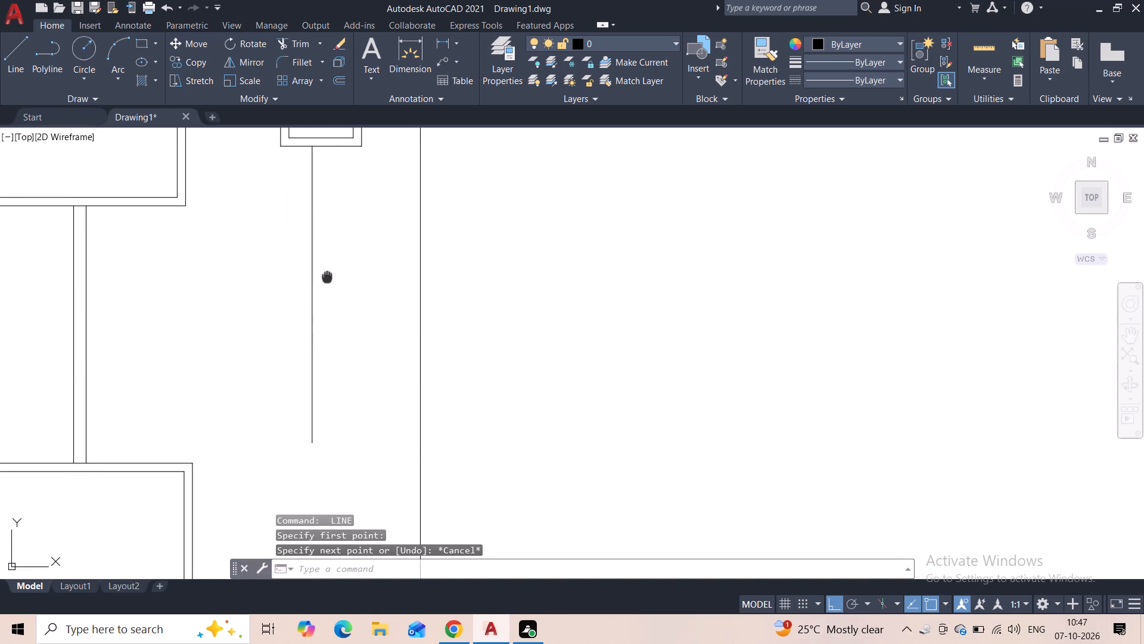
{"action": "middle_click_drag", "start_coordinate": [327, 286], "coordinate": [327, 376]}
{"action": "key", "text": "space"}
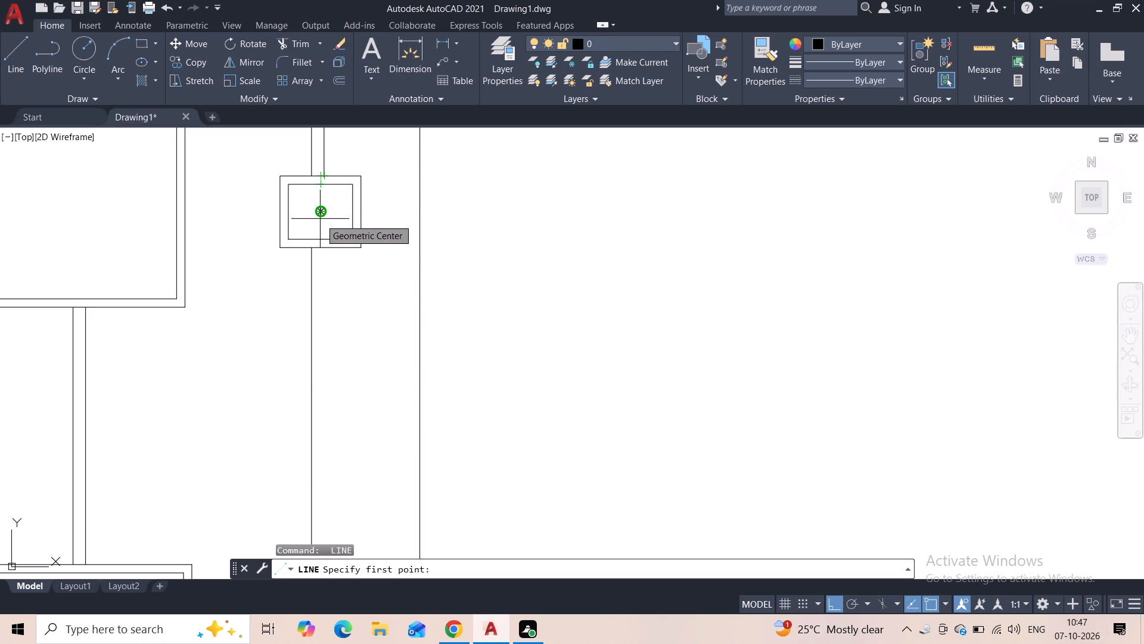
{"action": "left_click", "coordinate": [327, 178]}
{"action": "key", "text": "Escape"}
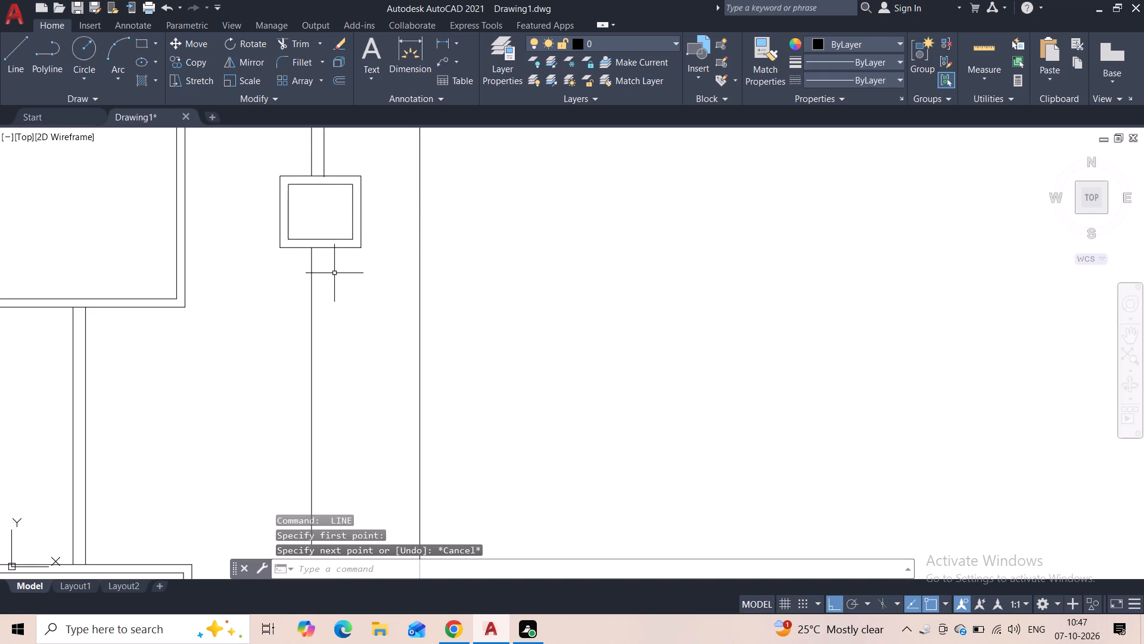
Draw a second parallel vertical line about 5'-11" long from the same bottom edge, aligned with the right connector line above.
{"action": "key", "text": "space"}
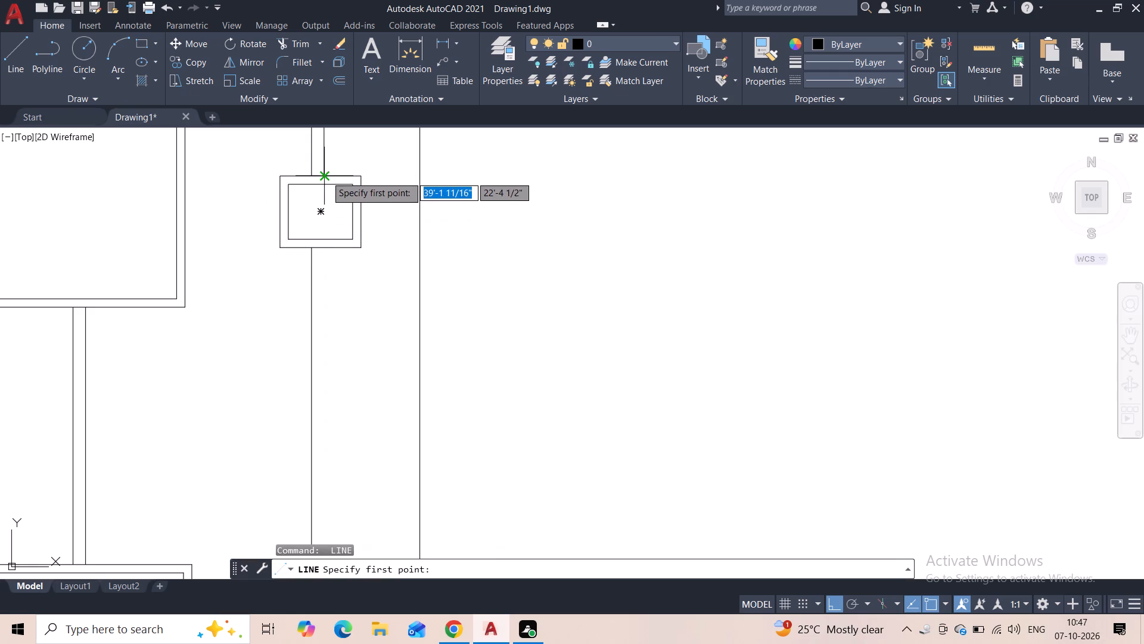
{"action": "left_click", "coordinate": [325, 248]}
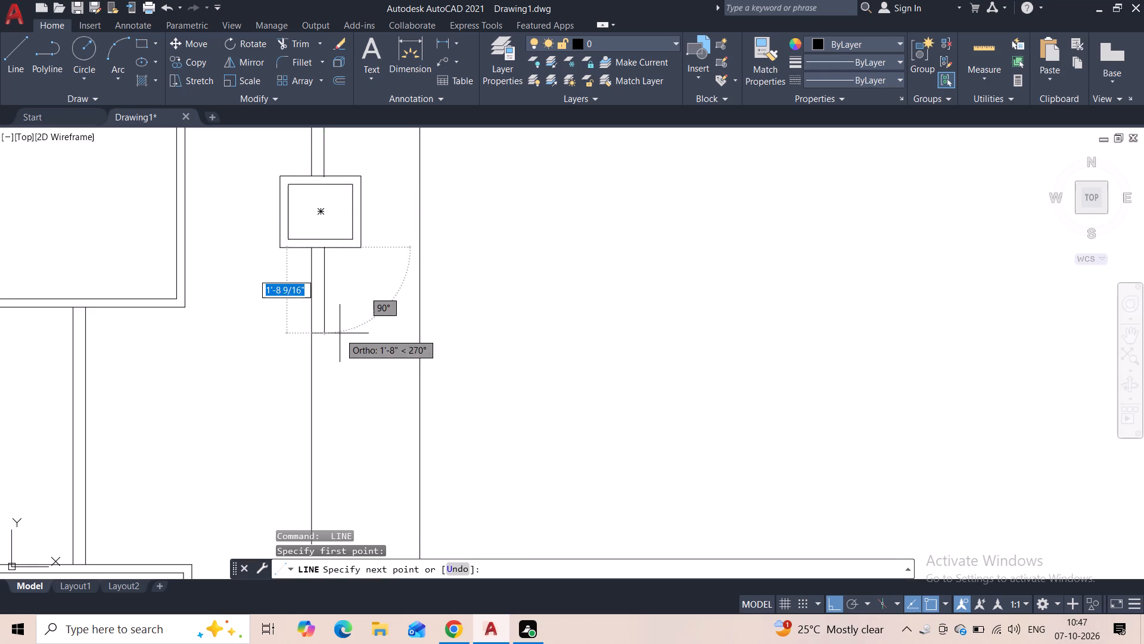
{"action": "middle_click_drag", "start_coordinate": [340, 338], "coordinate": [362, 193]}
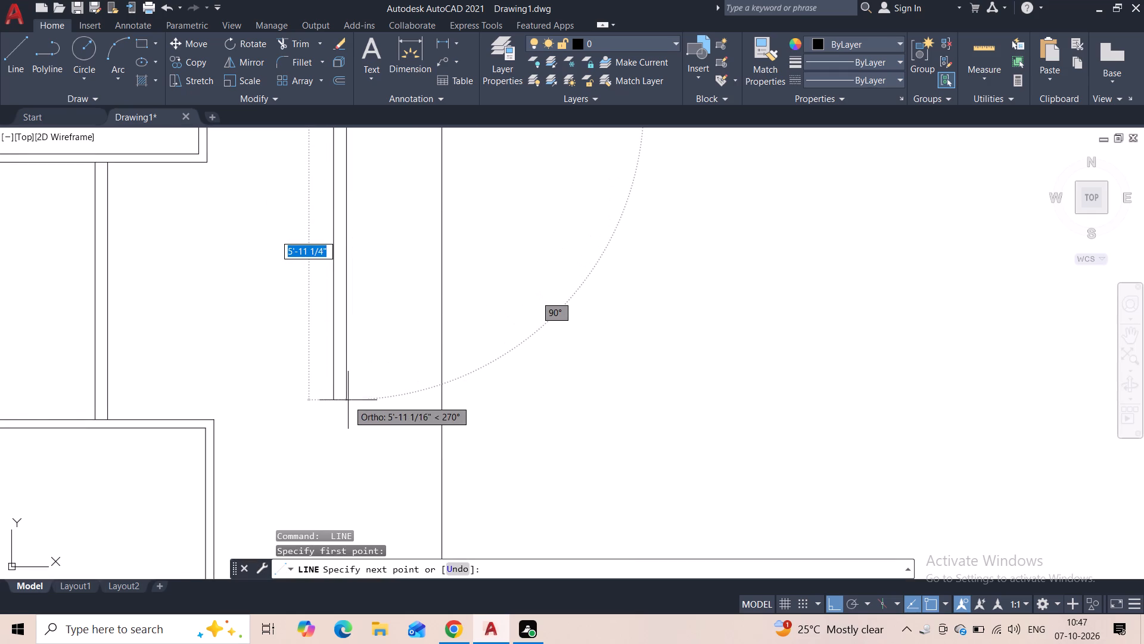
{"action": "left_click", "coordinate": [348, 400]}
{"action": "key", "text": "Escape"}
Copy the small double rectangle straight down to the lower end of the new connector lines, using the upper connector's endpoint as base point.
{"action": "middle_click_drag", "start_coordinate": [382, 222], "coordinate": [383, 400]}
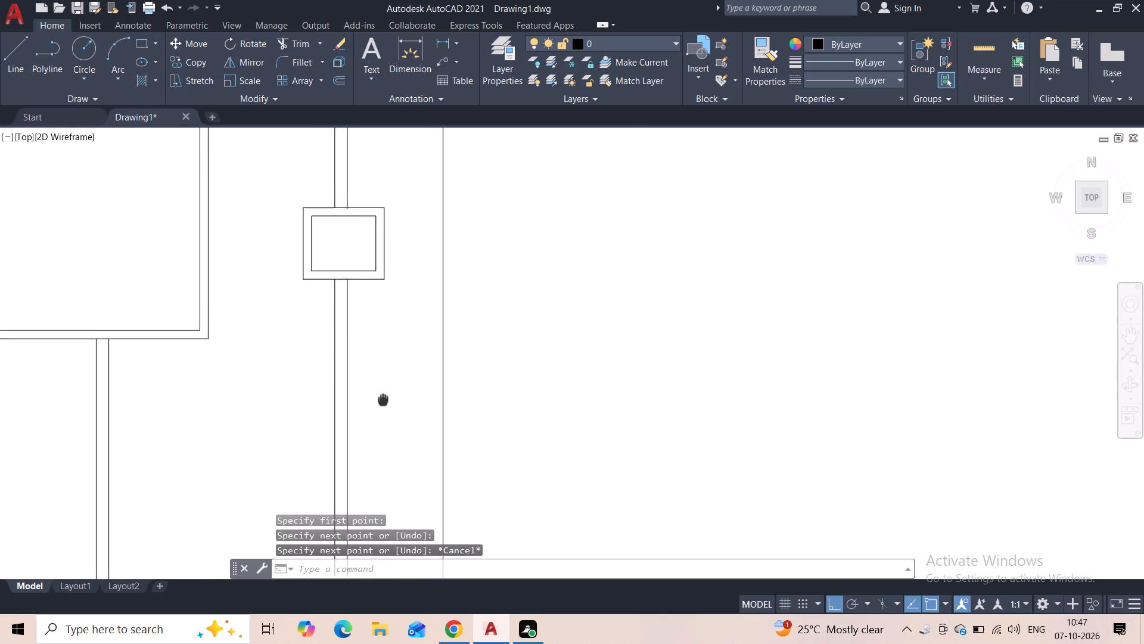
{"action": "left_click", "coordinate": [396, 217]}
{"action": "left_click", "coordinate": [288, 238]}
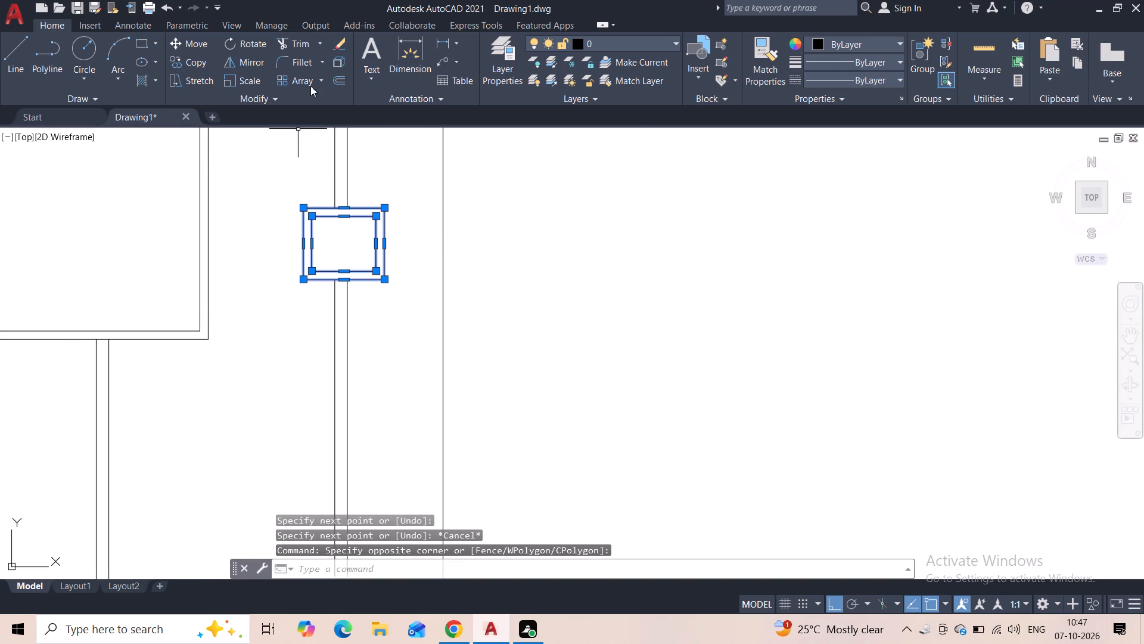
{"action": "left_click", "coordinate": [178, 60]}
{"action": "left_click", "coordinate": [335, 206]}
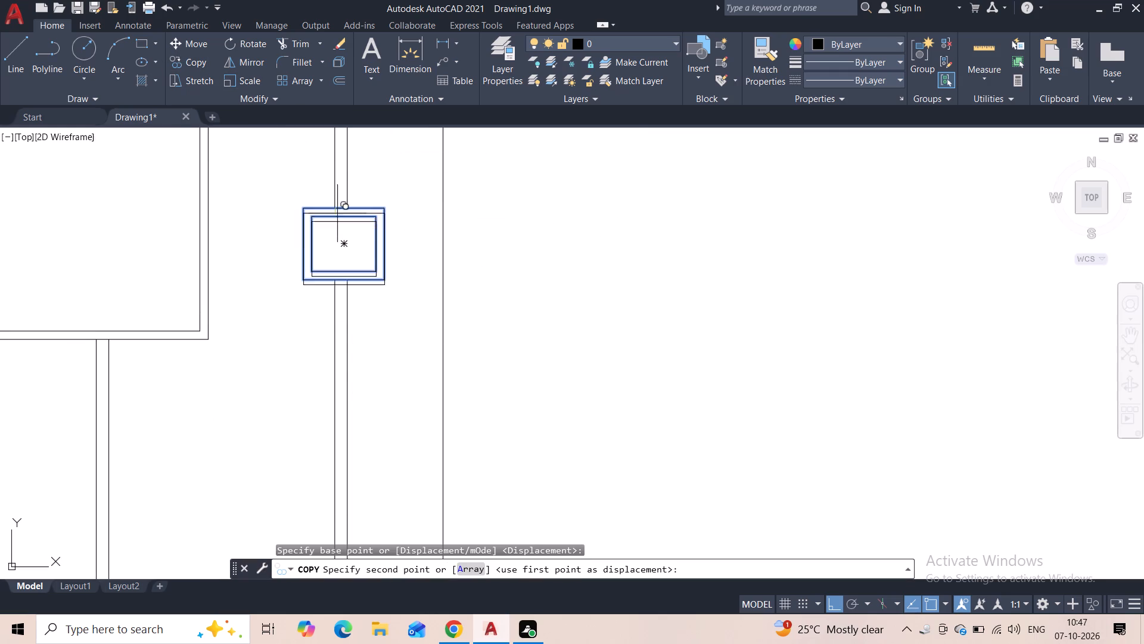
{"action": "middle_click_drag", "start_coordinate": [372, 367], "coordinate": [371, 182]}
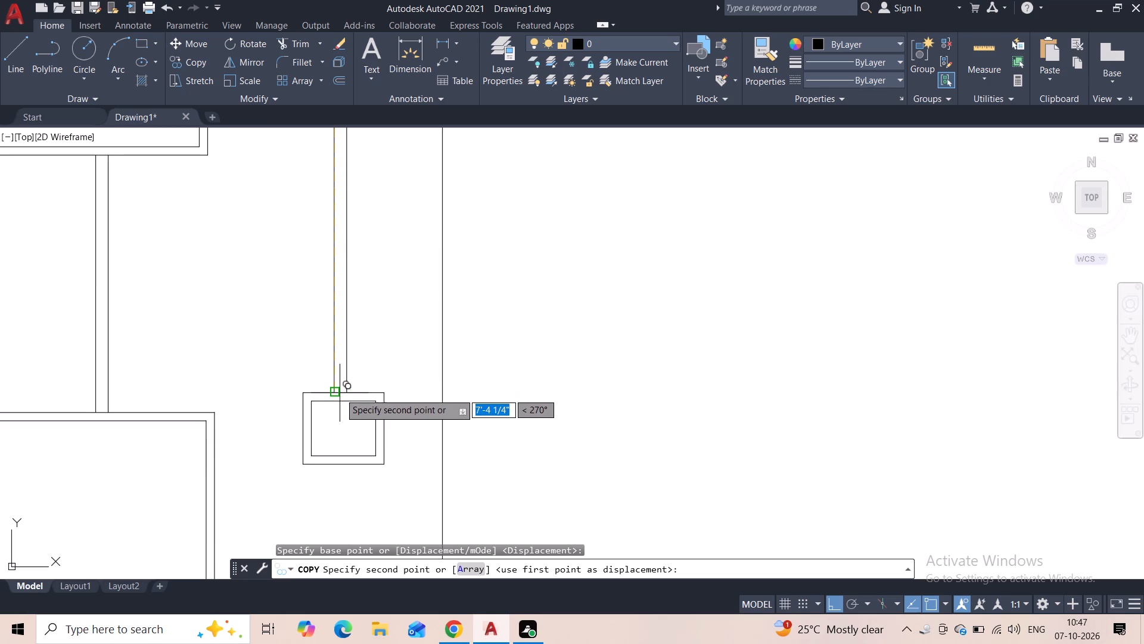
{"action": "left_click", "coordinate": [338, 393]}
{"action": "key", "text": "Escape"}
Draw a vertical line about 2'-5" long down from the lowest small rectangle's bottom edge, aligned with the left connector line above it.
{"action": "scroll", "coordinate": [365, 328], "scroll_direction": "down", "scroll_amount": 1}
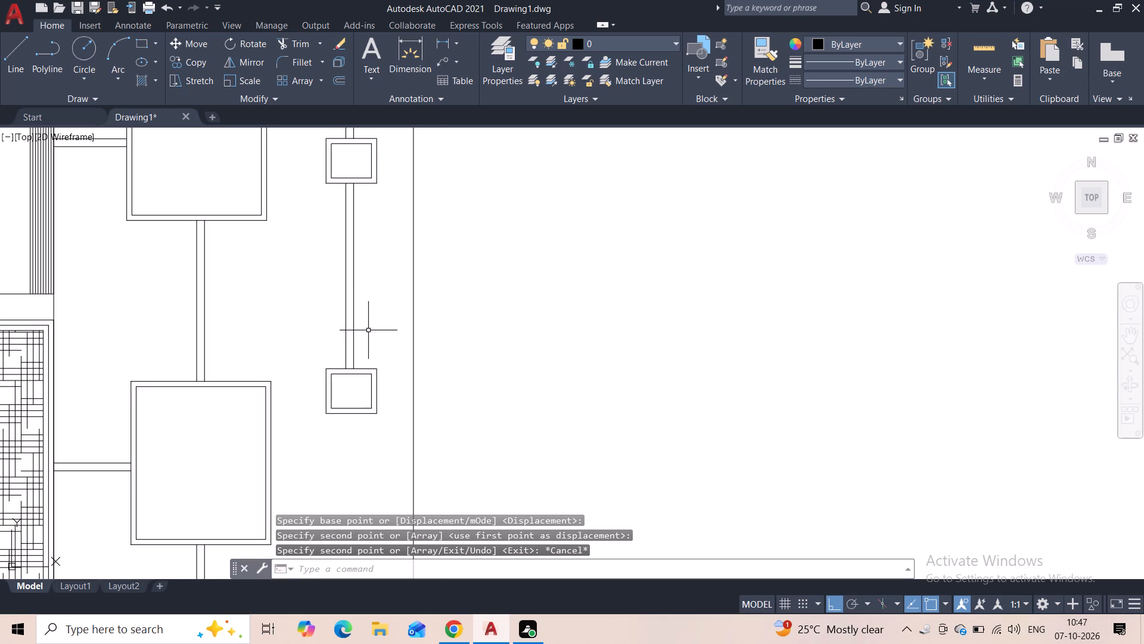
{"action": "scroll", "coordinate": [374, 282], "scroll_direction": "down", "scroll_amount": 1}
{"action": "middle_click_drag", "start_coordinate": [374, 312], "coordinate": [381, 234]}
{"action": "scroll", "coordinate": [381, 238], "scroll_direction": "down", "scroll_amount": 1}
{"action": "middle_click_drag", "start_coordinate": [378, 225], "coordinate": [369, 357]}
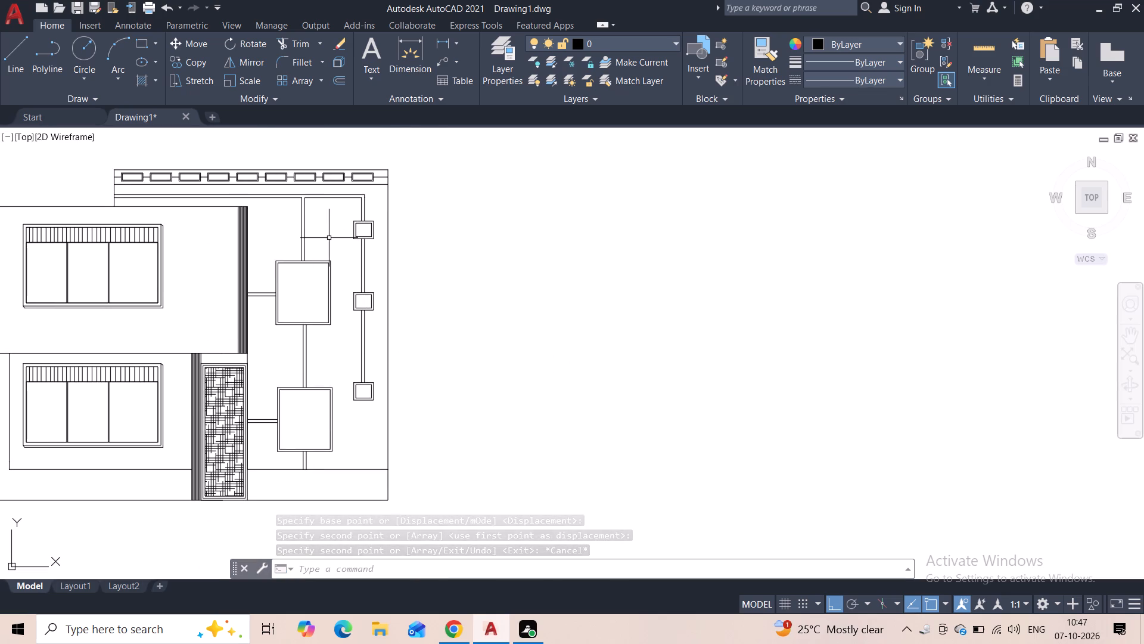
{"action": "left_click", "coordinate": [23, 64]}
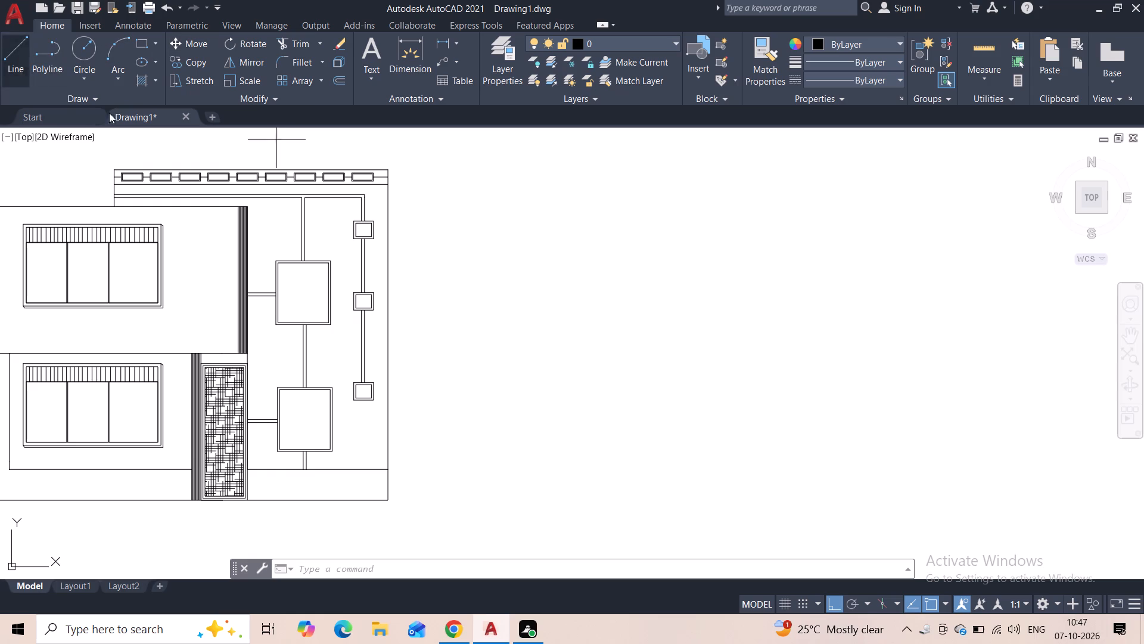
{"action": "scroll", "coordinate": [363, 416], "scroll_direction": "up", "scroll_amount": 3}
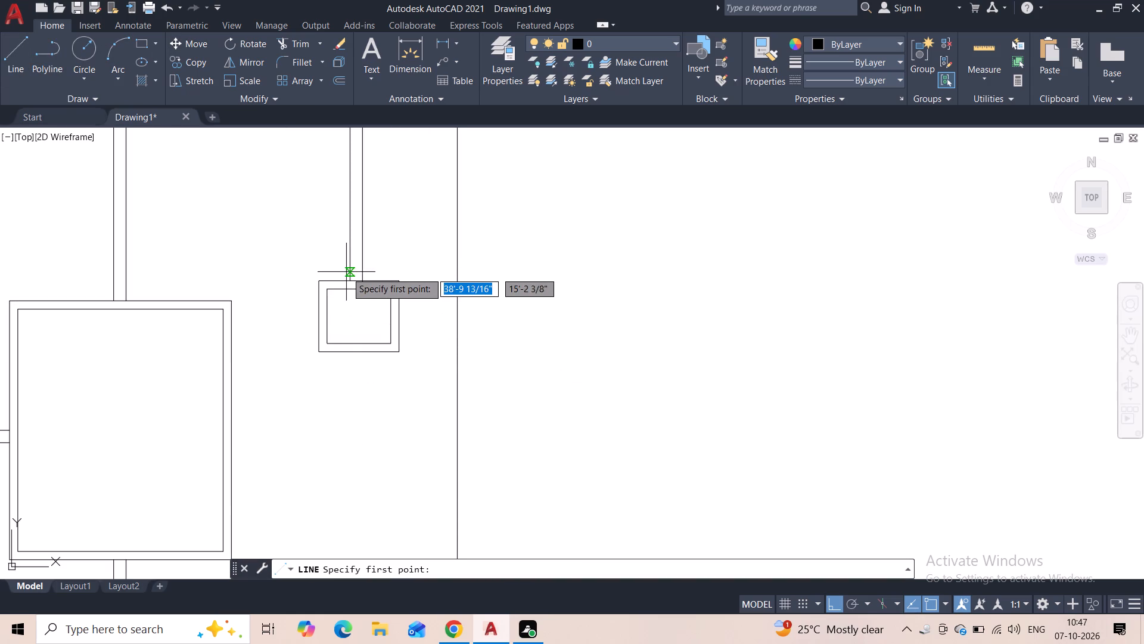
{"action": "left_click", "coordinate": [349, 354]}
{"action": "middle_click_drag", "start_coordinate": [349, 401], "coordinate": [356, 315]}
{"action": "scroll", "coordinate": [356, 318], "scroll_direction": "down", "scroll_amount": 1}
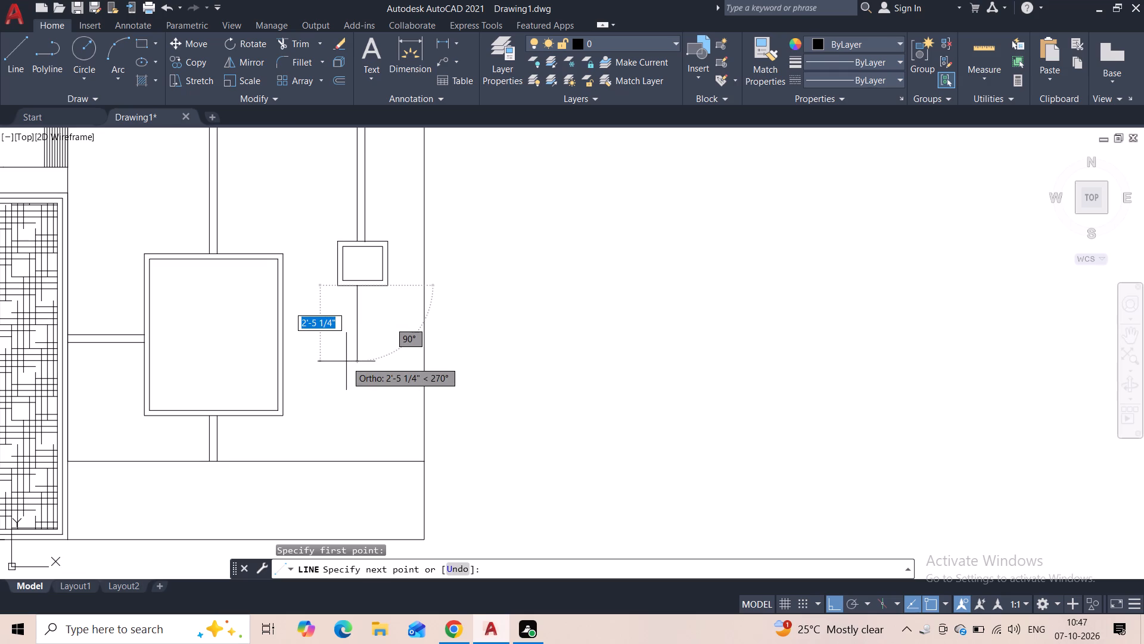
{"action": "left_click", "coordinate": [346, 361]}
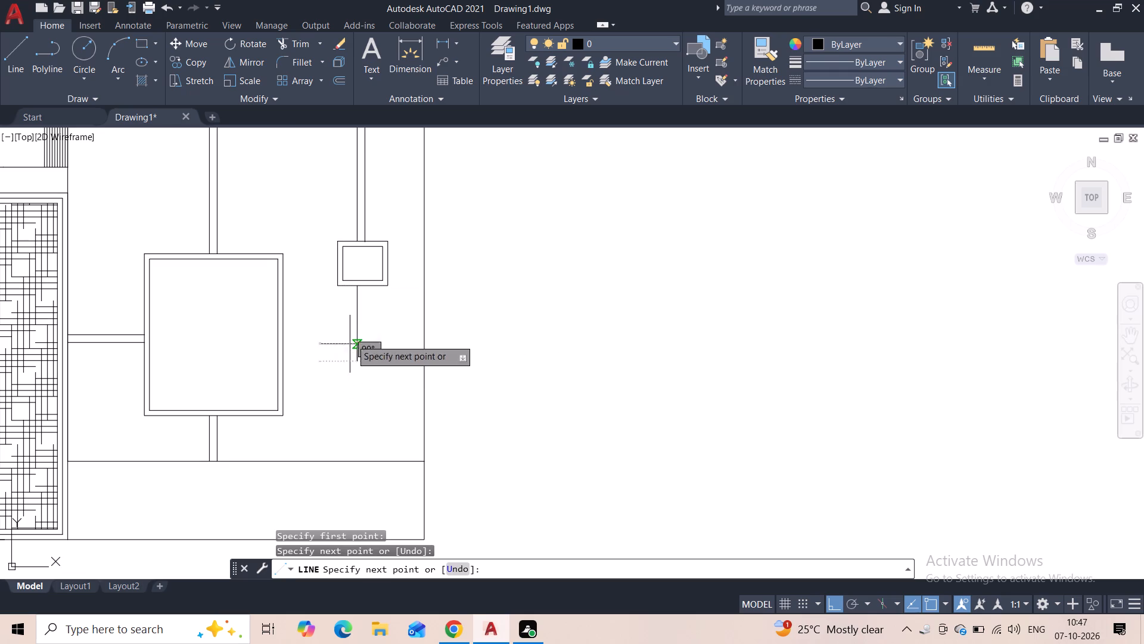
{"action": "key", "text": "Escape"}
Draw a second vertical line about 2'-5" long down from the bottom-edge midpoint of the lowest small rectangle, ending level with the left line.
{"action": "key", "text": "space"}
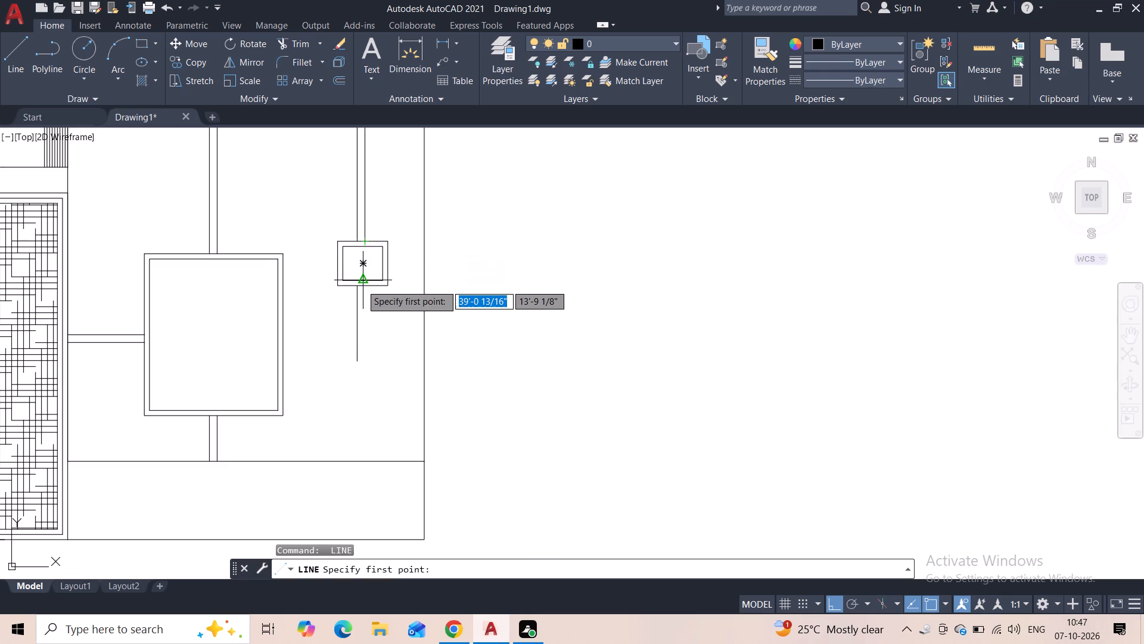
{"action": "left_click", "coordinate": [362, 289]}
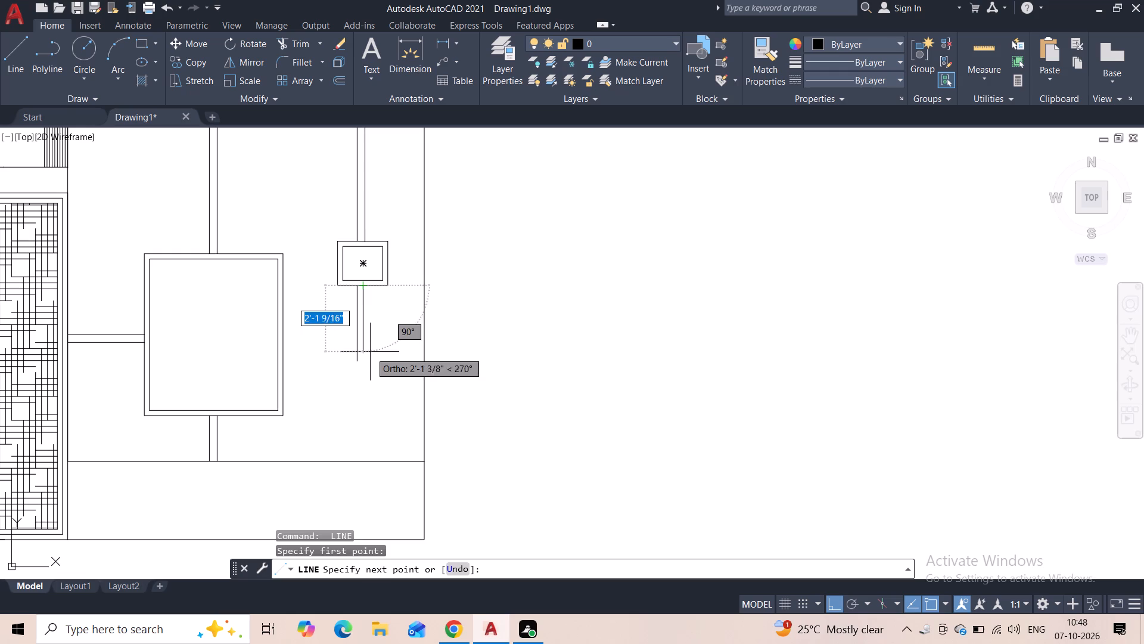
{"action": "middle_click_drag", "start_coordinate": [368, 328], "coordinate": [375, 371]}
{"action": "scroll", "coordinate": [367, 347], "scroll_direction": "up", "scroll_amount": 1}
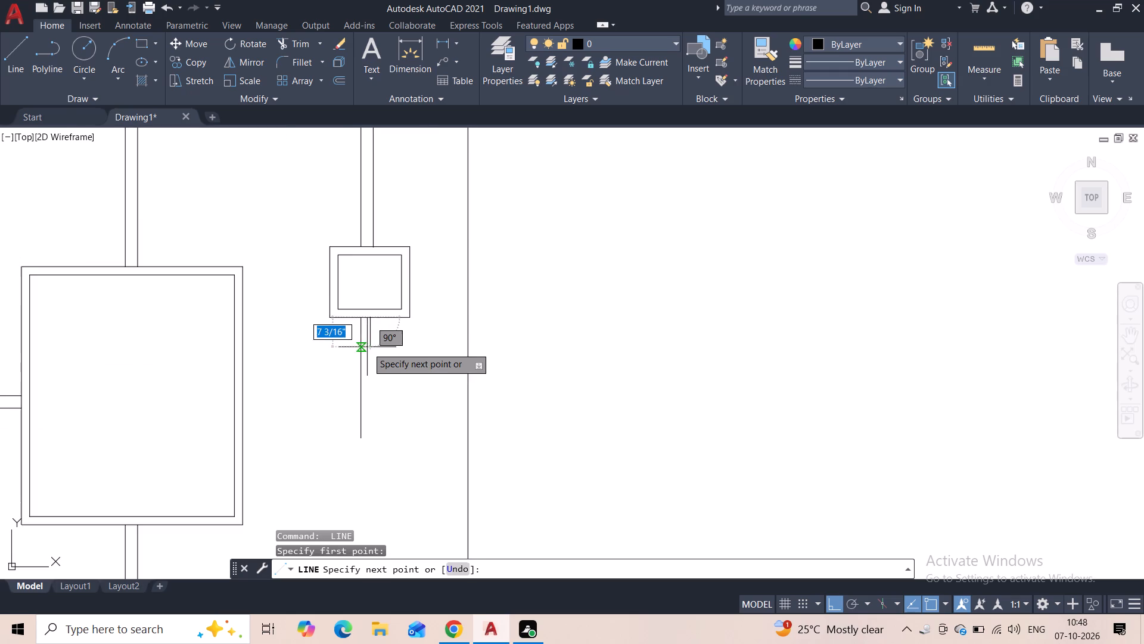
{"action": "scroll", "coordinate": [367, 347], "scroll_direction": "up", "scroll_amount": 1}
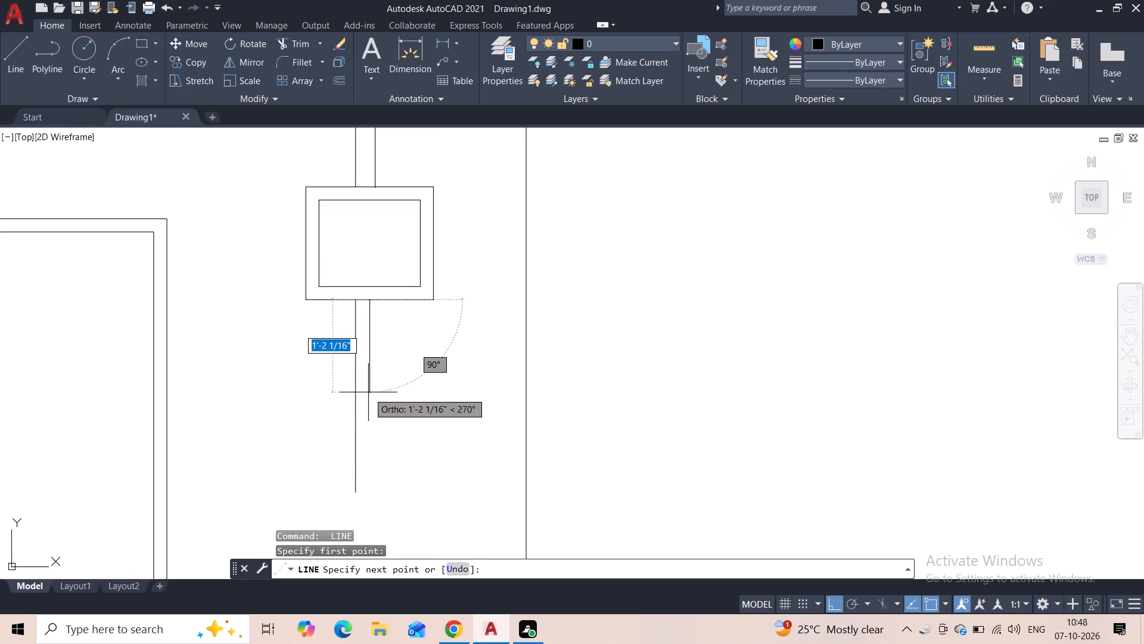
{"action": "left_click", "coordinate": [369, 491]}
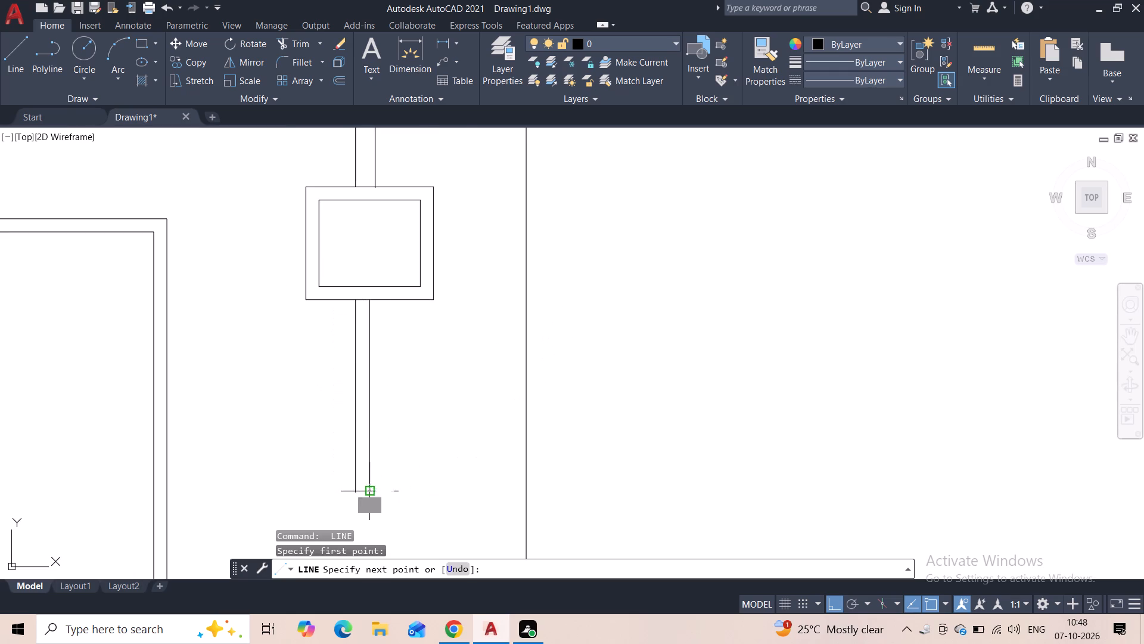
{"action": "key", "text": "Escape"}
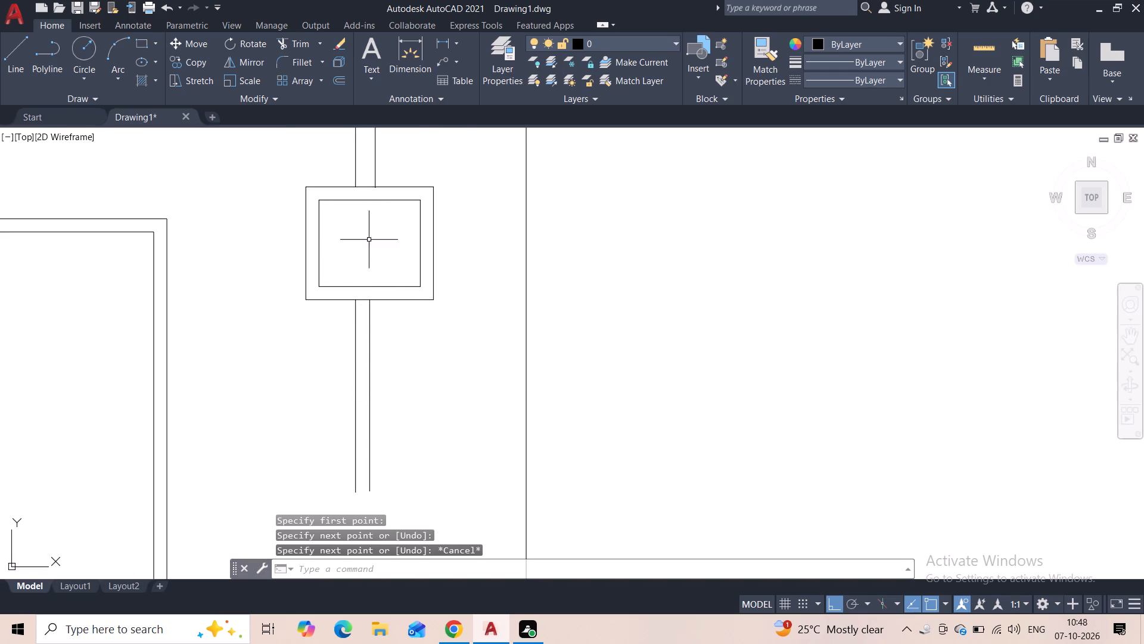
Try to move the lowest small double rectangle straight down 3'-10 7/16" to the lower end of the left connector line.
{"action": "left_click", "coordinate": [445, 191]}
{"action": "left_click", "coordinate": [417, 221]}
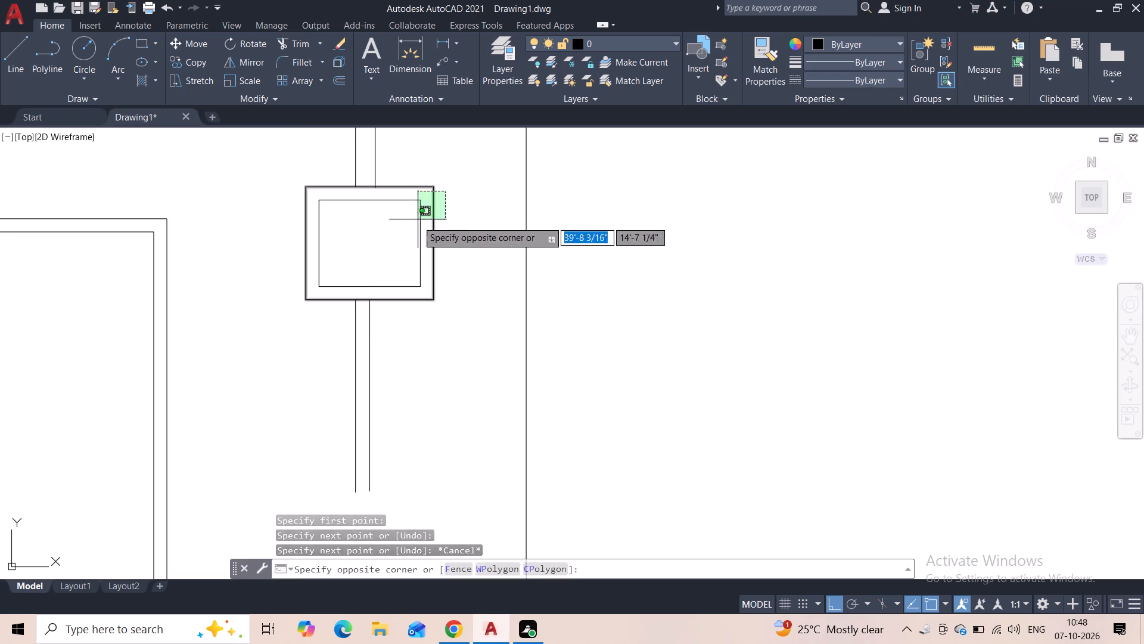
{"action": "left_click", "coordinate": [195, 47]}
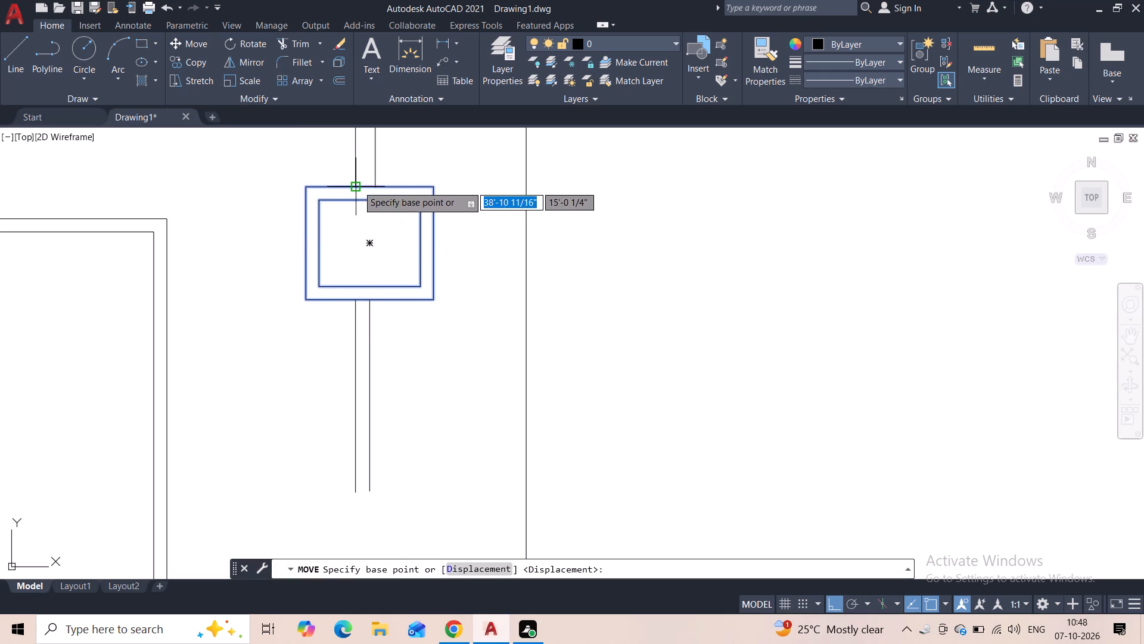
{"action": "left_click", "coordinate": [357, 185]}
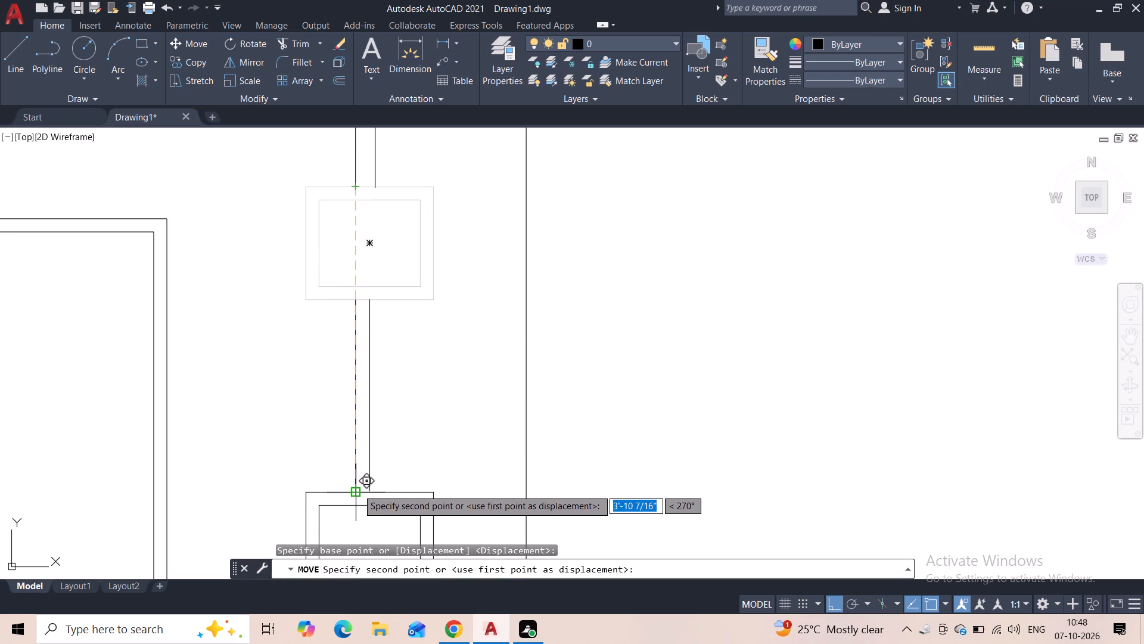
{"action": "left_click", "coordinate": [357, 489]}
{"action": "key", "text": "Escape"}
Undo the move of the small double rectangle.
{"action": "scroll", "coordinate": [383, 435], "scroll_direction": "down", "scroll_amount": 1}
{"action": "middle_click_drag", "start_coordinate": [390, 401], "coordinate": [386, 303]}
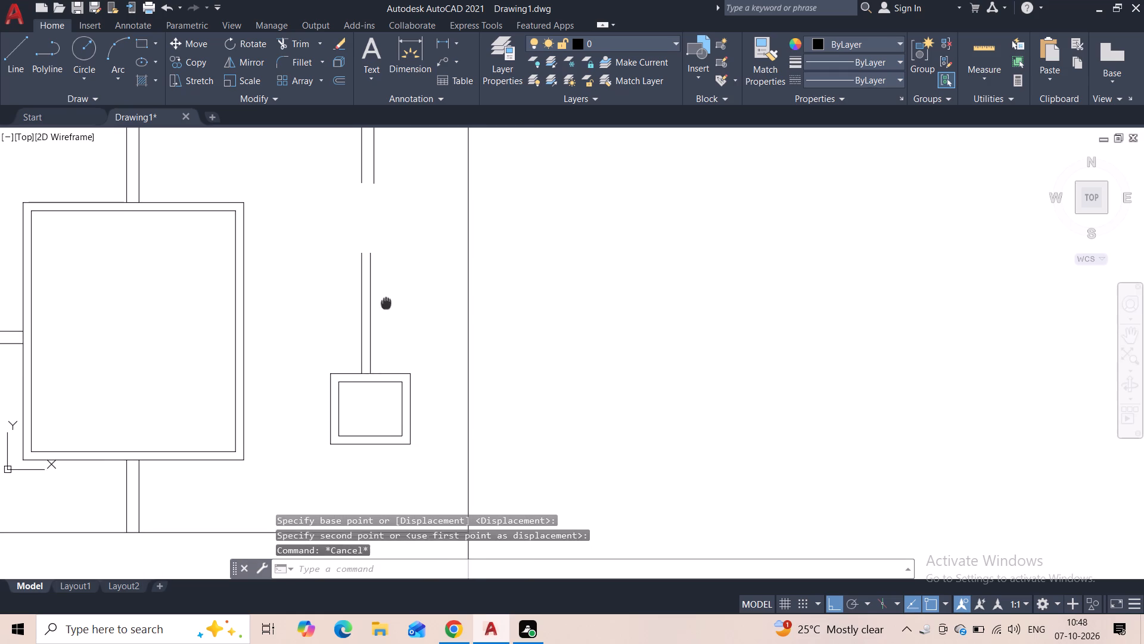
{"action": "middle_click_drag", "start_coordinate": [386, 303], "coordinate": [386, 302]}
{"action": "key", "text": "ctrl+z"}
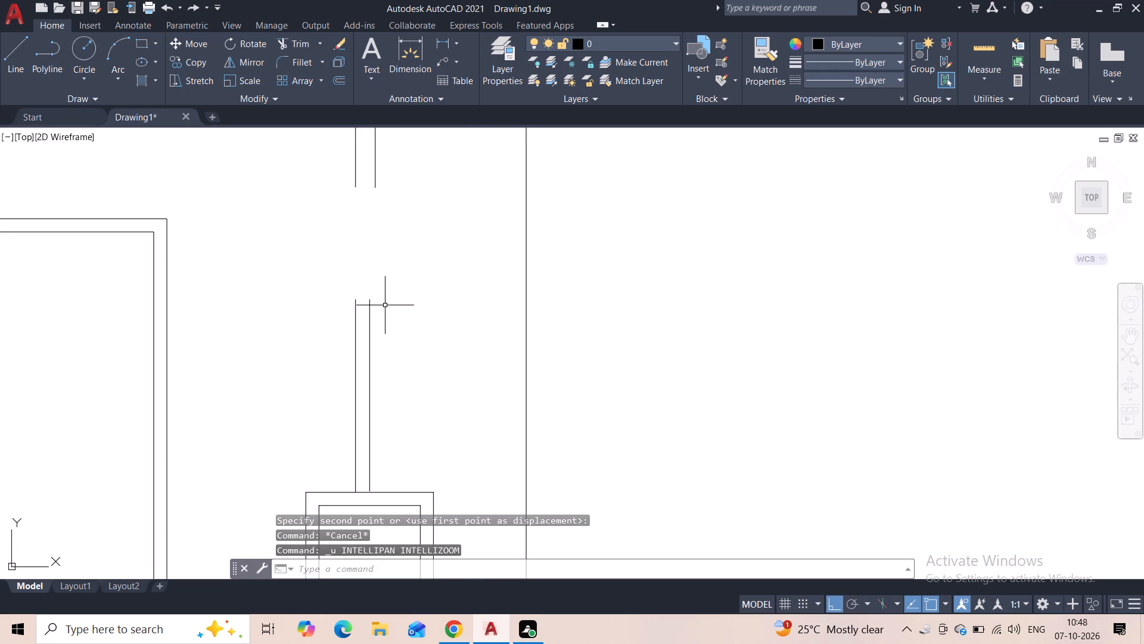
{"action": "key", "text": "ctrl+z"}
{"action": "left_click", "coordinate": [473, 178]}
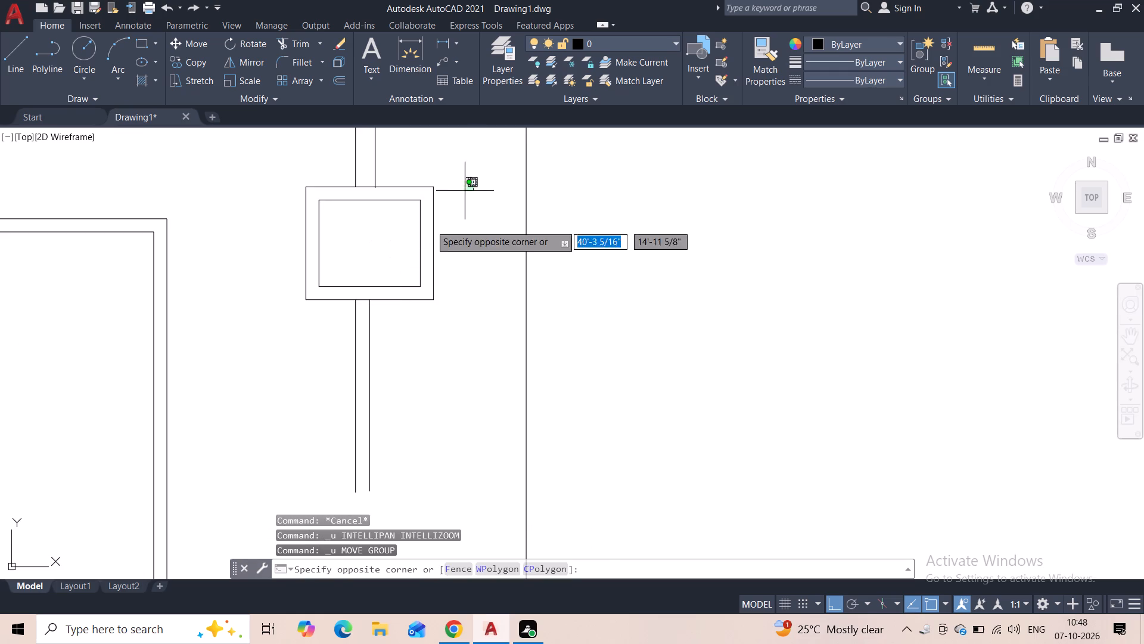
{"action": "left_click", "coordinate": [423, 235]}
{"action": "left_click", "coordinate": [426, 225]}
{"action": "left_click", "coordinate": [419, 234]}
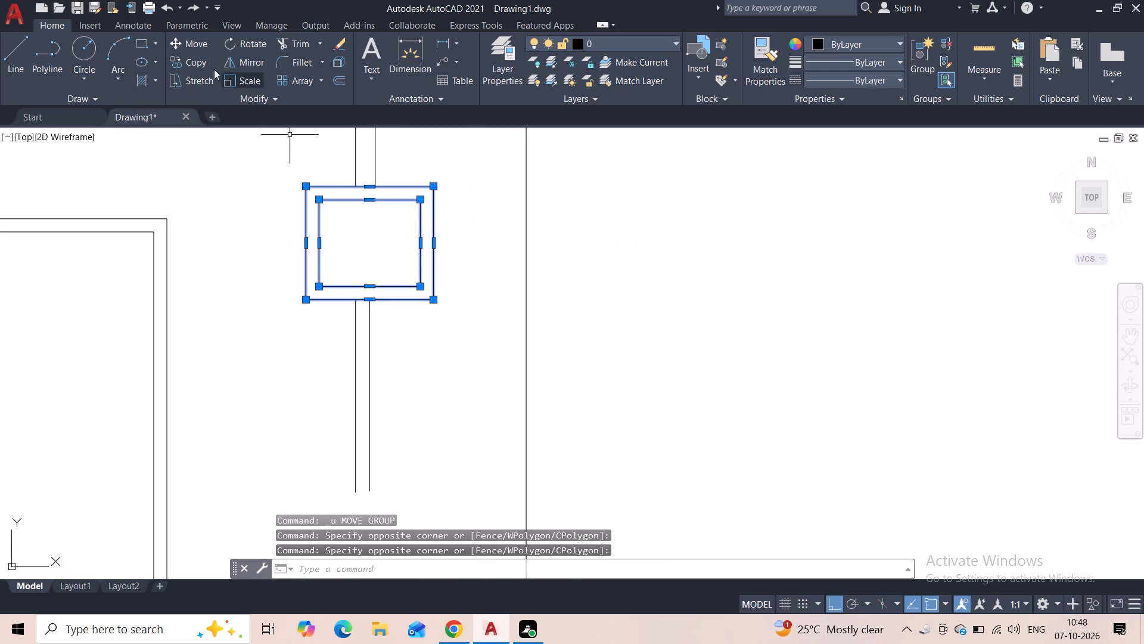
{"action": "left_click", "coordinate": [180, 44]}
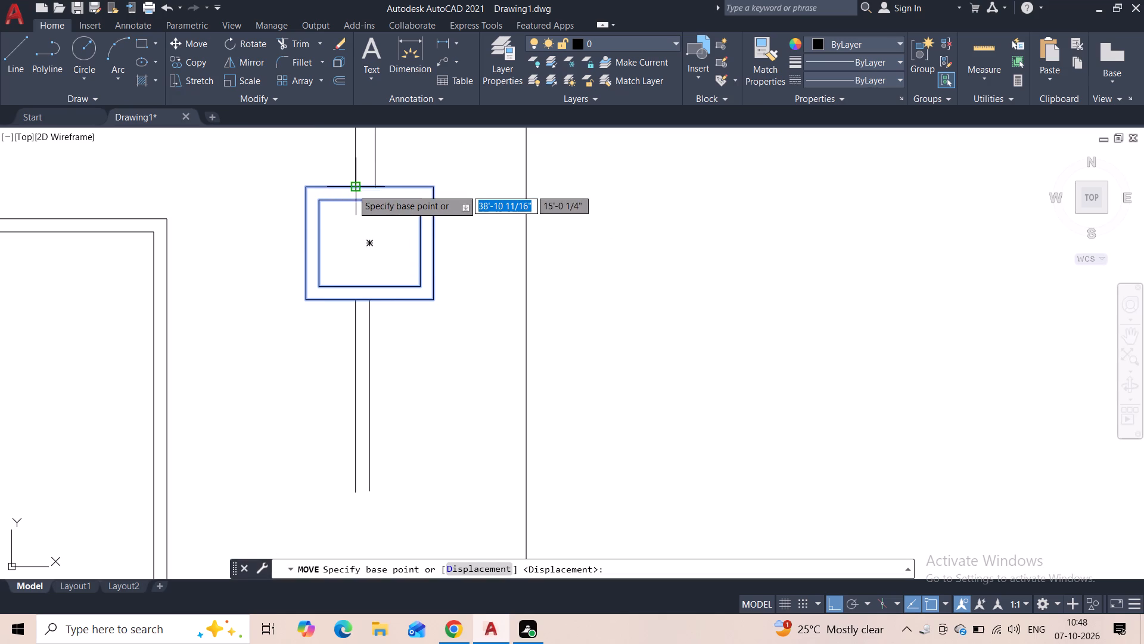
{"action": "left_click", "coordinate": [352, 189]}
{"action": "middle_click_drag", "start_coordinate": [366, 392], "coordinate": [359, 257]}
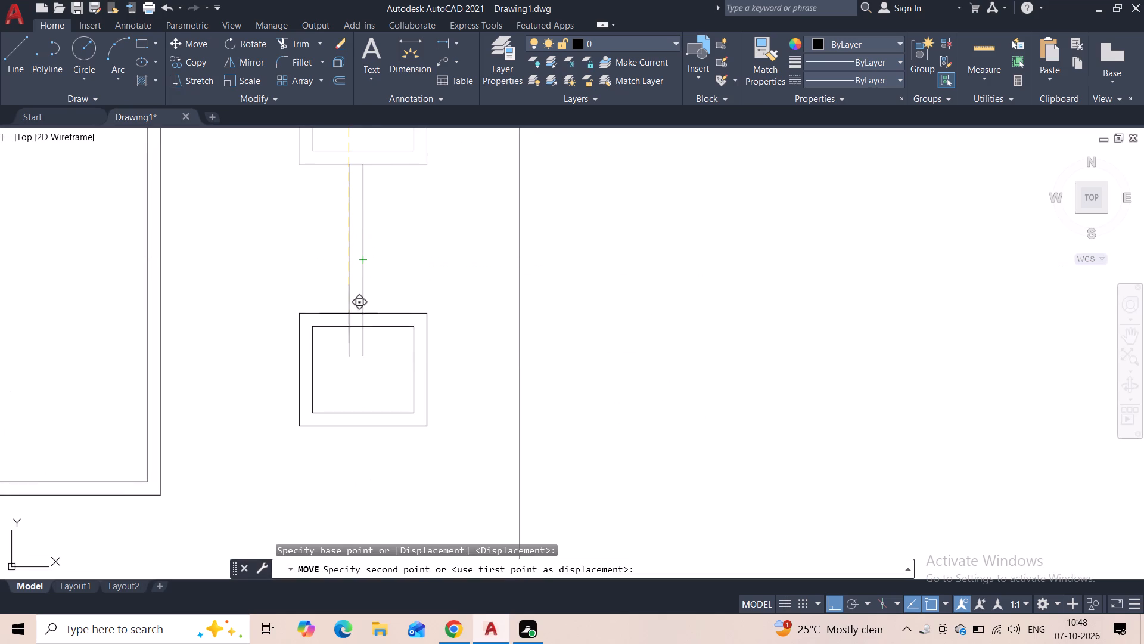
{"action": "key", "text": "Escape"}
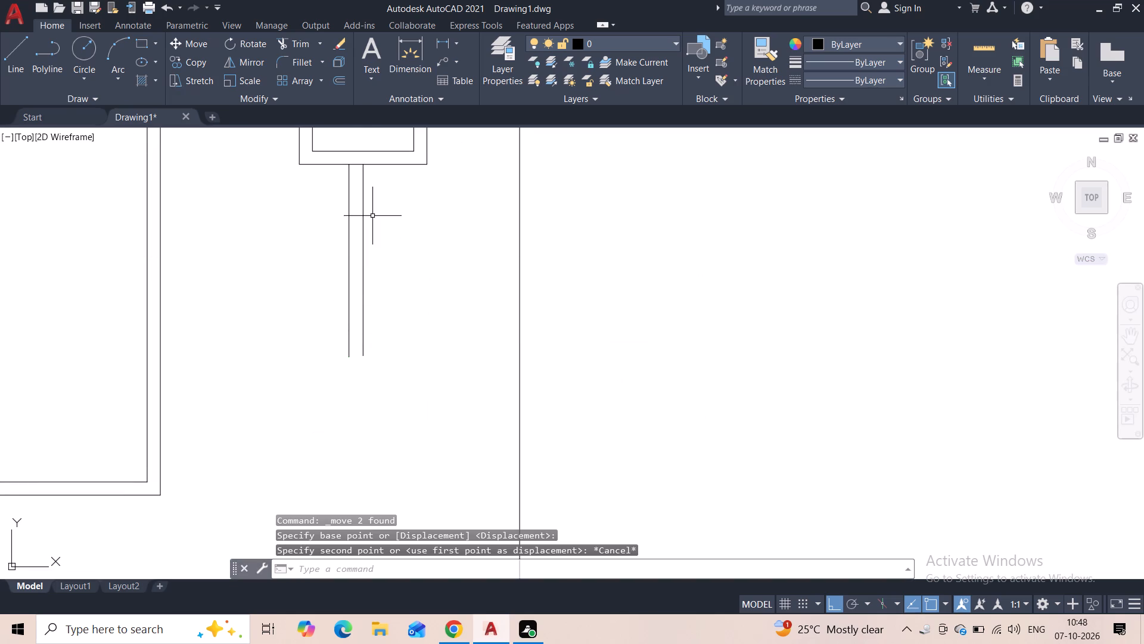
Copy the lowest small double rectangle 3'-10 7/16" straight down to the left connector line's lower end, using the upper connector's endpoint as base point.
{"action": "middle_click_drag", "start_coordinate": [372, 213], "coordinate": [378, 369]}
{"action": "left_click", "coordinate": [460, 224]}
{"action": "left_click", "coordinate": [390, 250]}
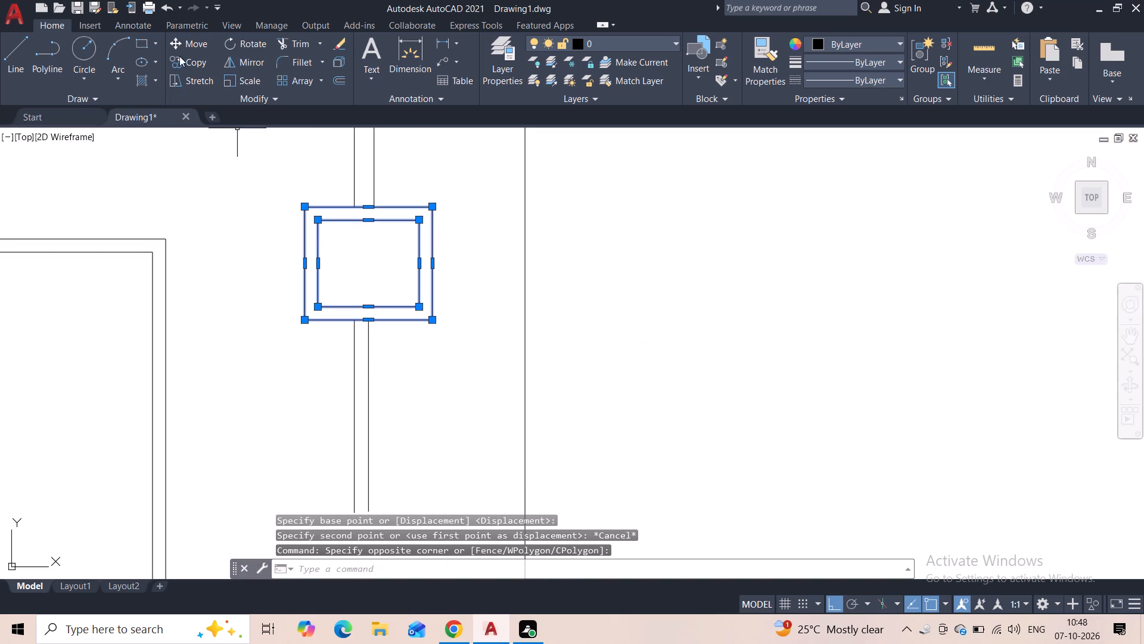
{"action": "left_click", "coordinate": [180, 62]}
{"action": "left_click", "coordinate": [358, 207]}
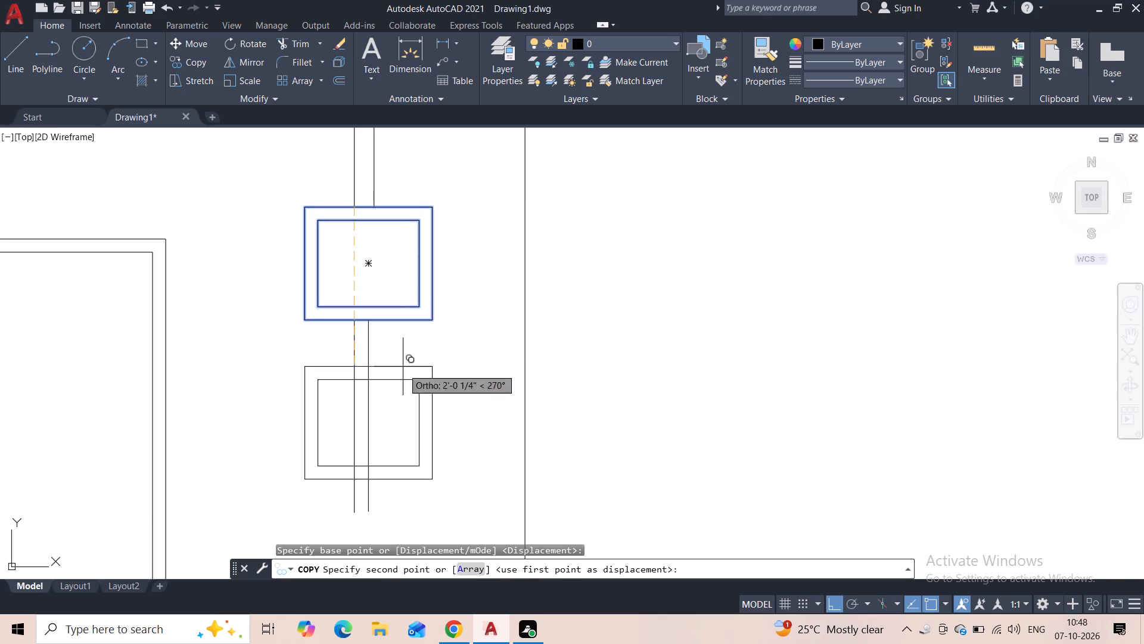
{"action": "middle_click_drag", "start_coordinate": [425, 464], "coordinate": [415, 354]}
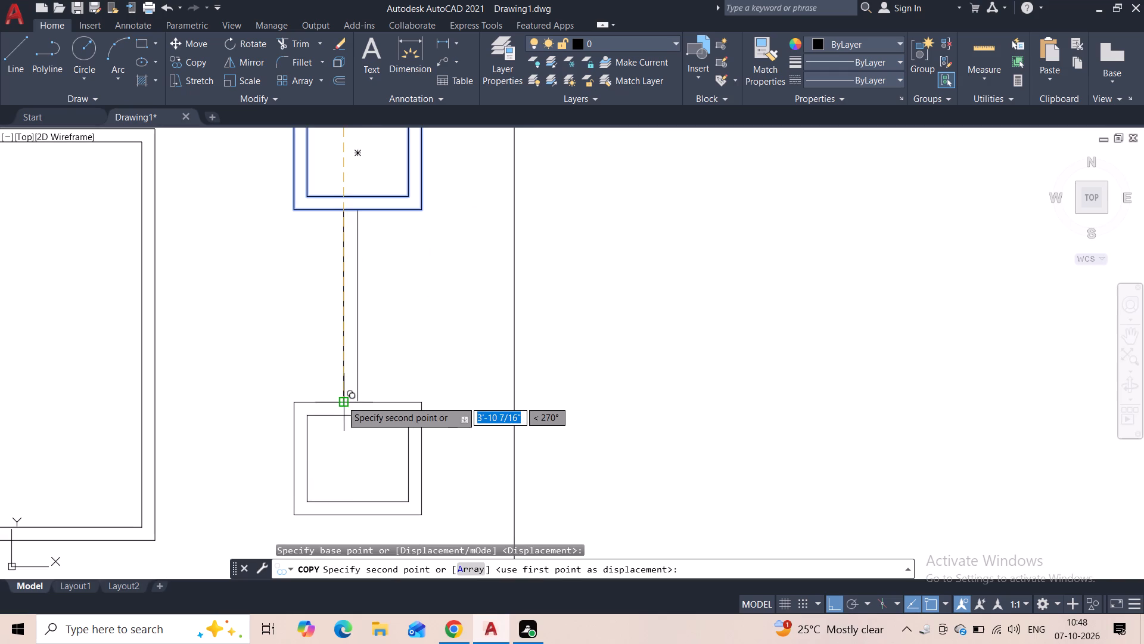
{"action": "left_click", "coordinate": [341, 401]}
{"action": "key", "text": "Escape"}
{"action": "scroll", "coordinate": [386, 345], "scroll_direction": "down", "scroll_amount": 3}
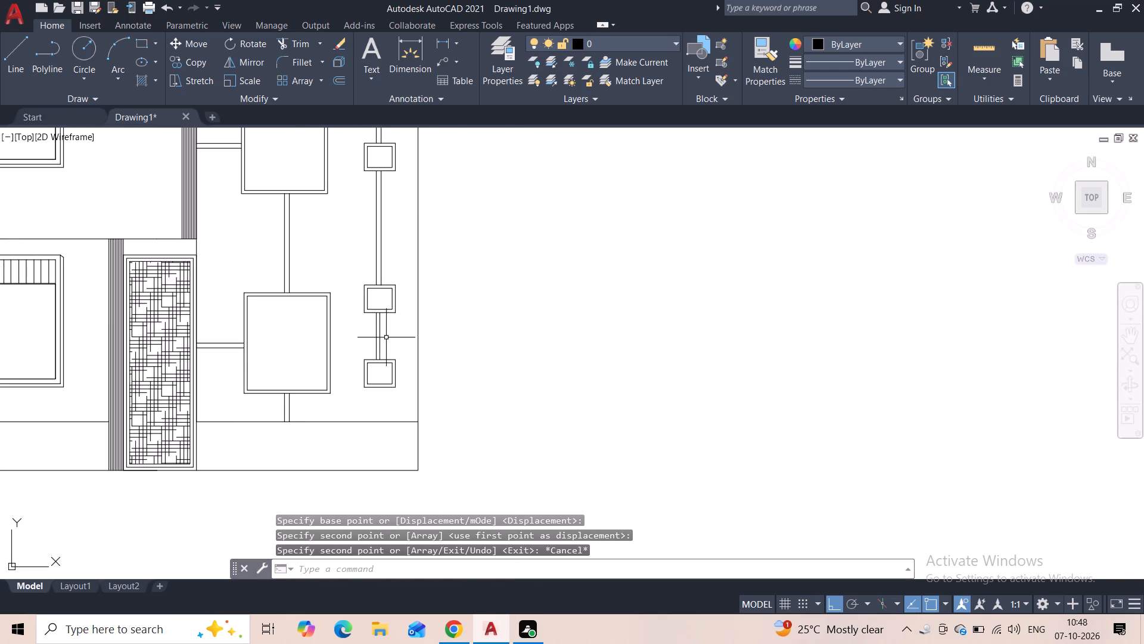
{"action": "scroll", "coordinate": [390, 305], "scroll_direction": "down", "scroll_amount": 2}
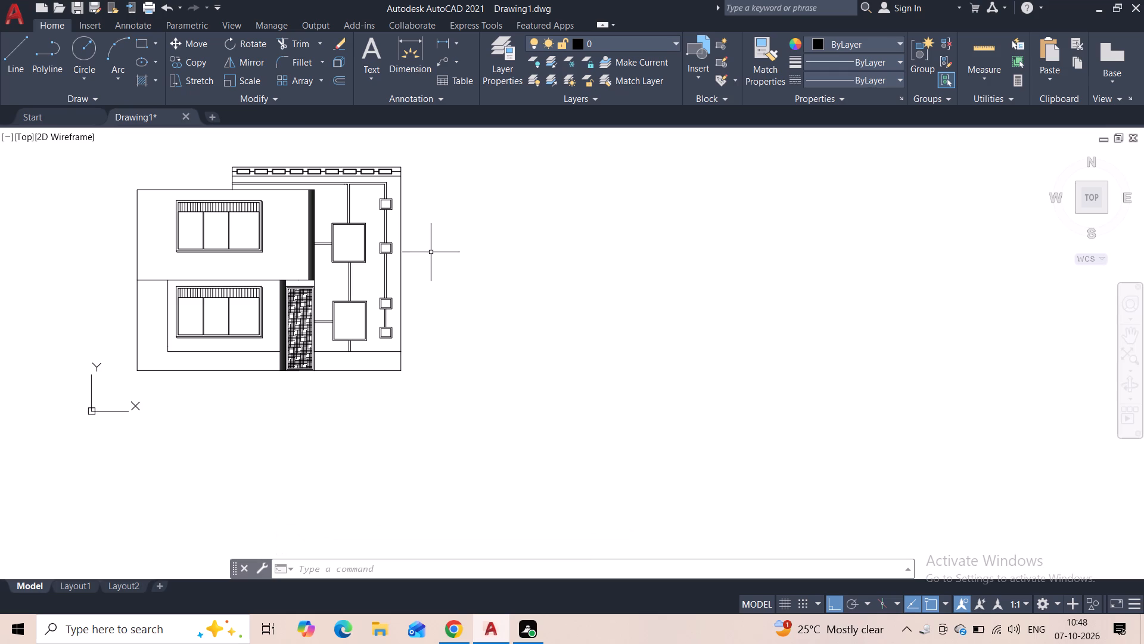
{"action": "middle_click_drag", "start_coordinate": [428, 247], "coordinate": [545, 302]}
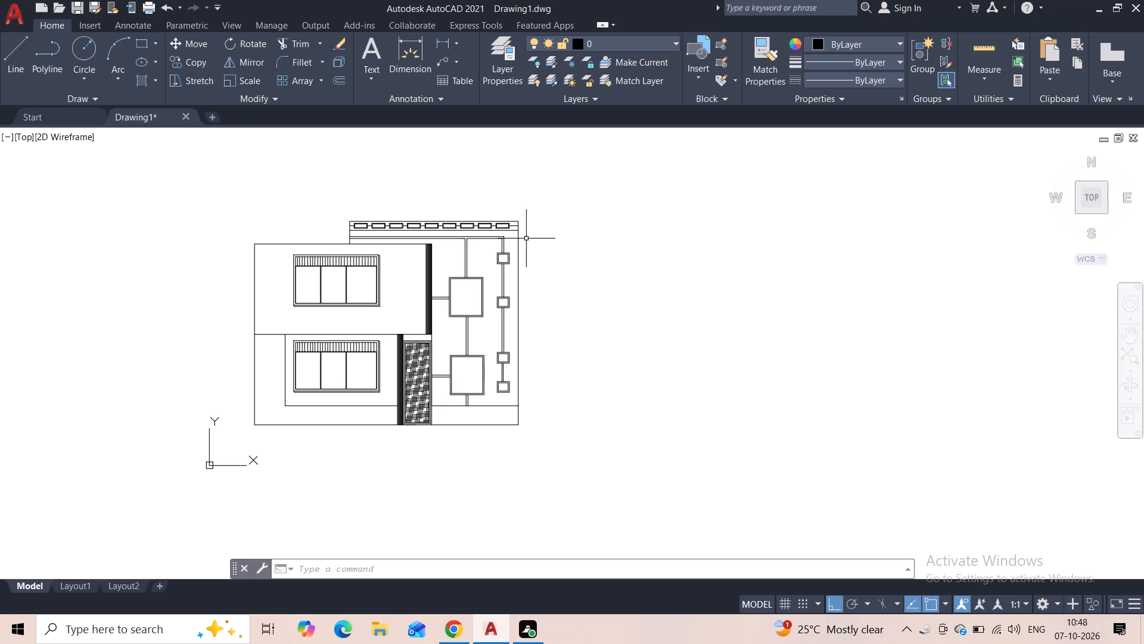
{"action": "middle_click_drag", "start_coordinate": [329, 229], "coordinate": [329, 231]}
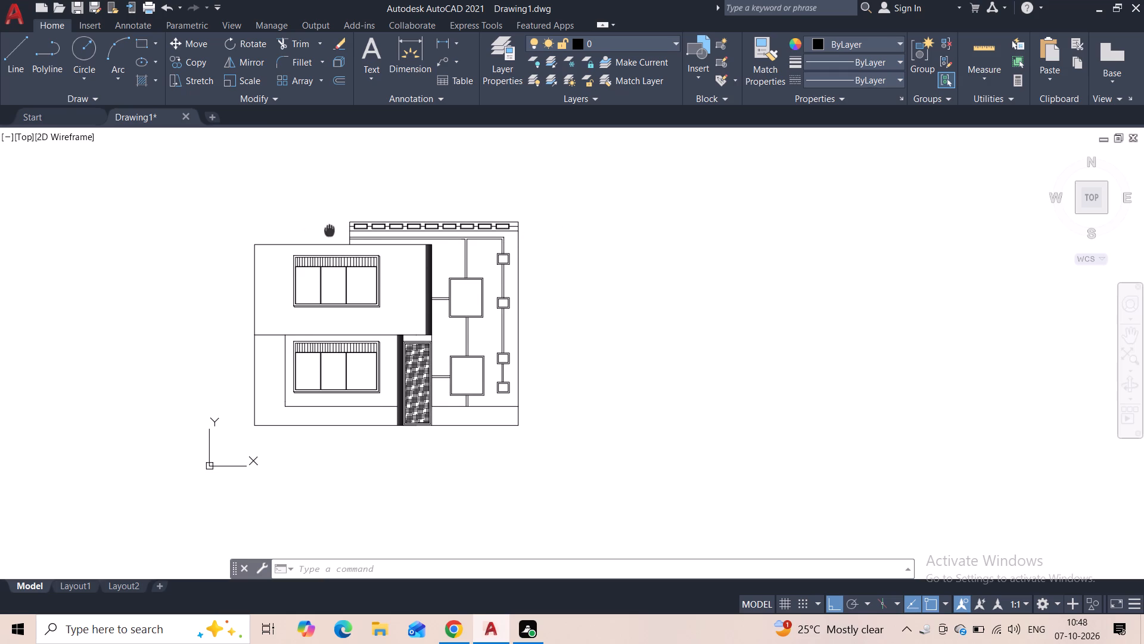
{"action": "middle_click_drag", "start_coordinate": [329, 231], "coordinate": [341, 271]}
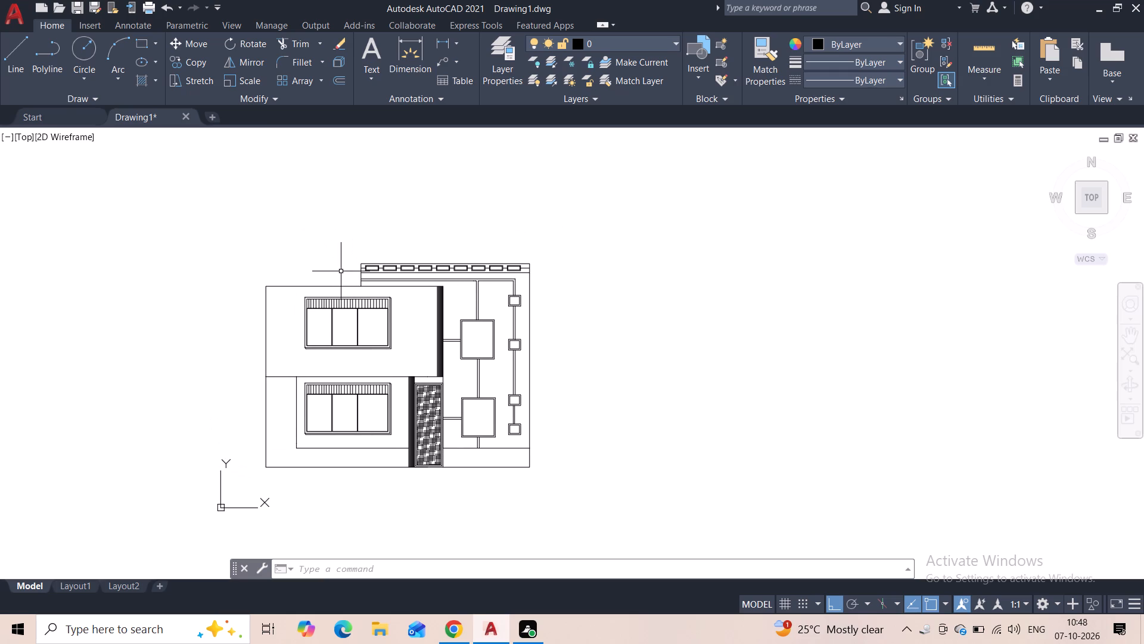
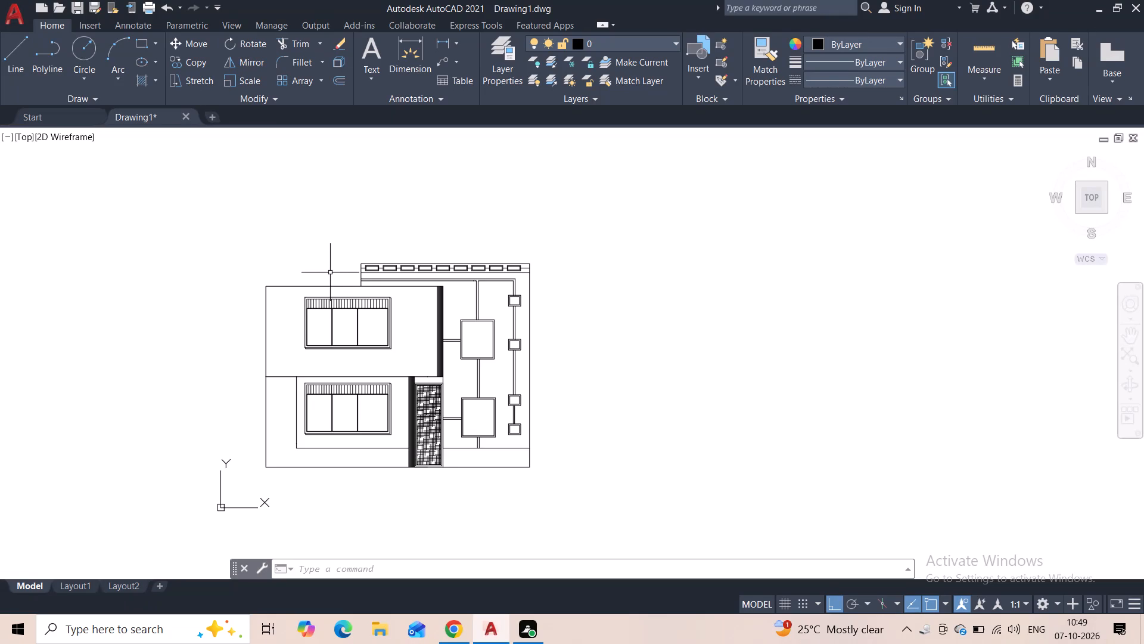
Draw a vertical line about 2'-2" long from the right connector strip's inner top corner up to the rear wall's top edge.
{"action": "scroll", "coordinate": [509, 277], "scroll_direction": "up", "scroll_amount": 3}
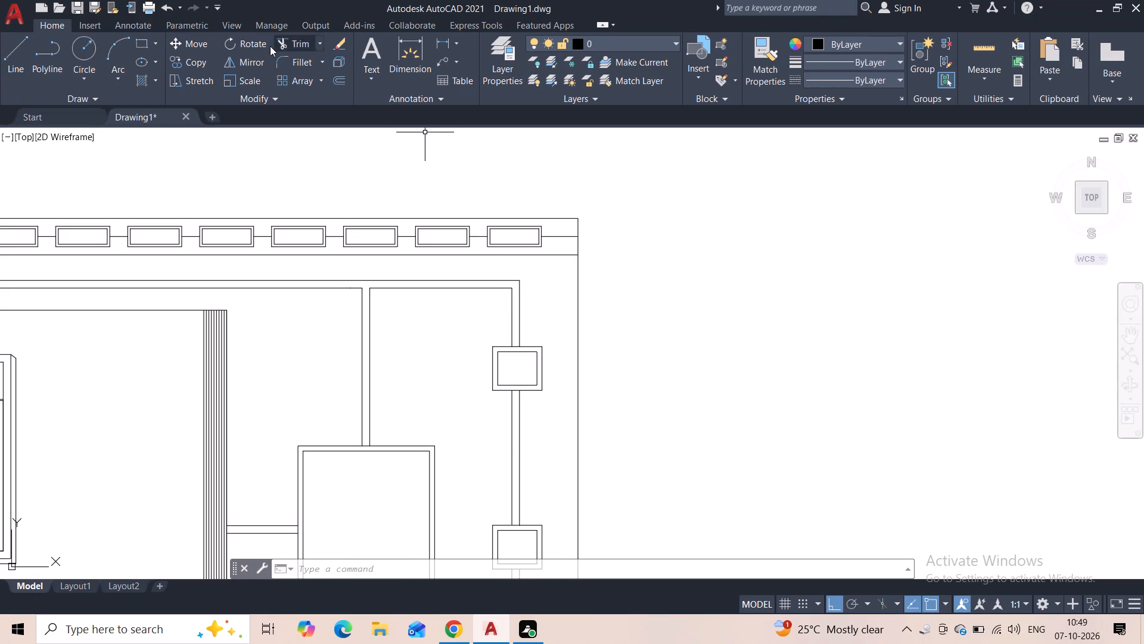
{"action": "left_click", "coordinate": [12, 62]}
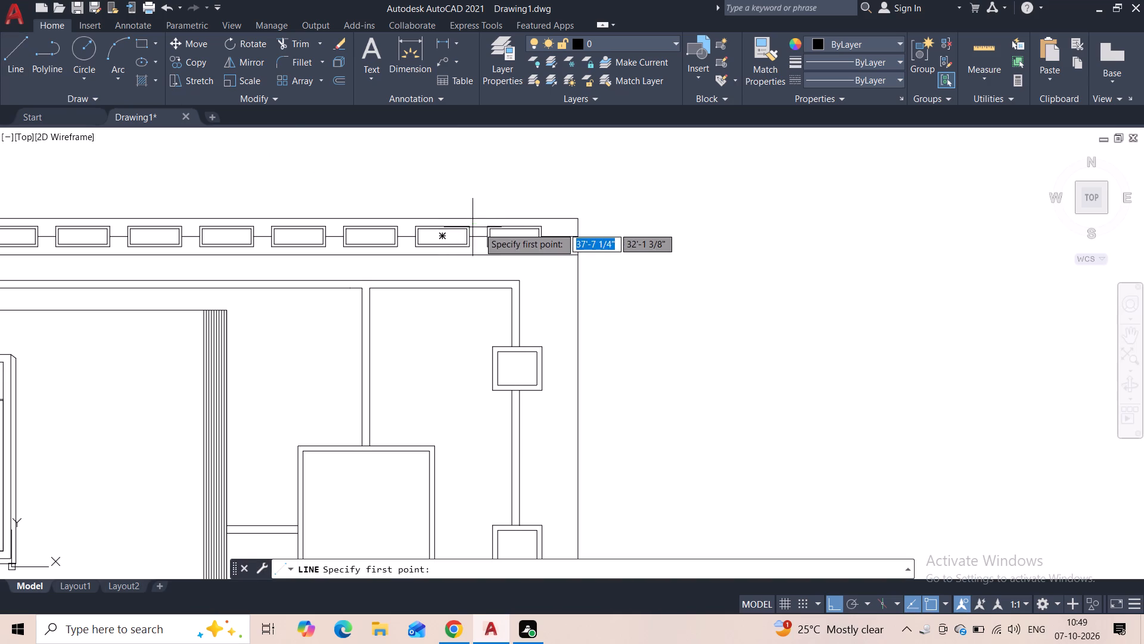
{"action": "scroll", "coordinate": [562, 208], "scroll_direction": "up", "scroll_amount": 1}
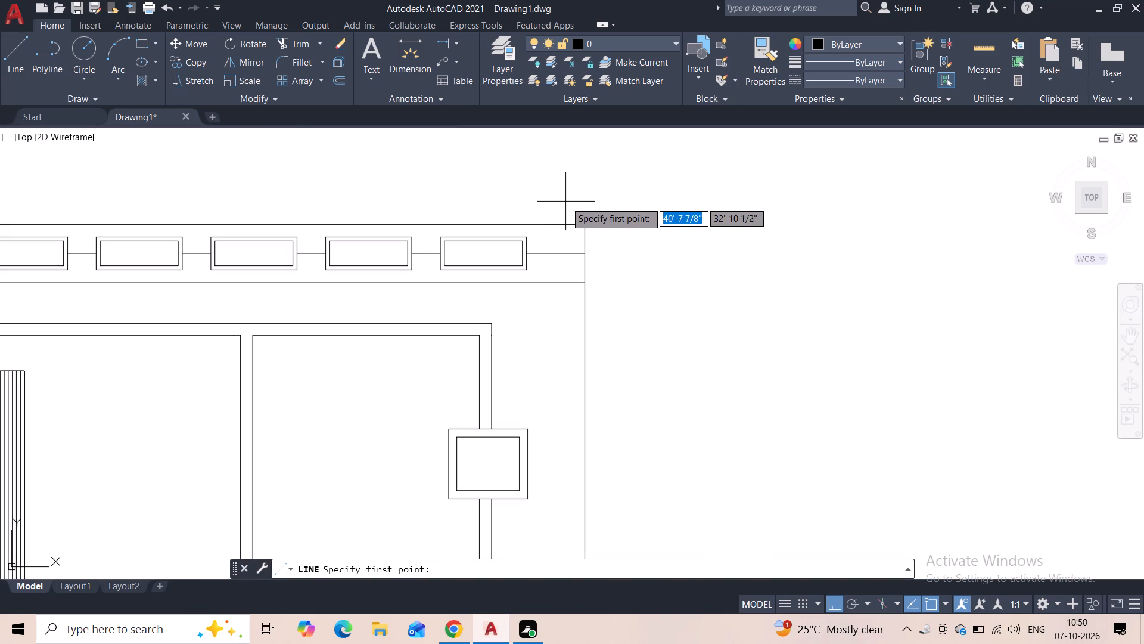
{"action": "left_click", "coordinate": [477, 334]}
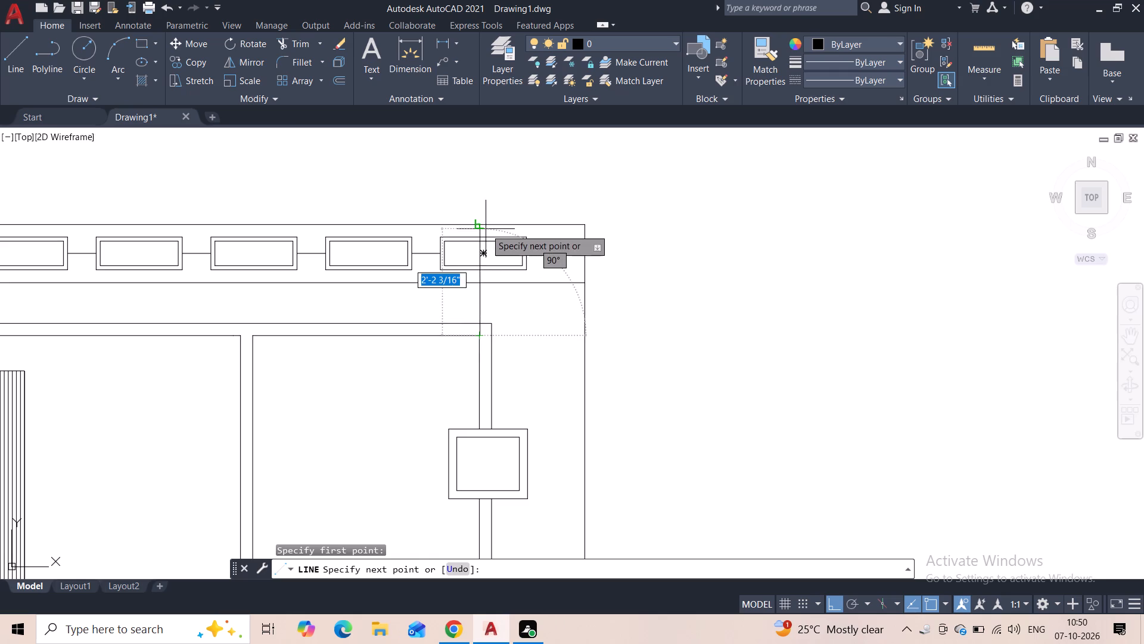
{"action": "left_click", "coordinate": [483, 225]}
{"action": "key", "text": "Escape"}
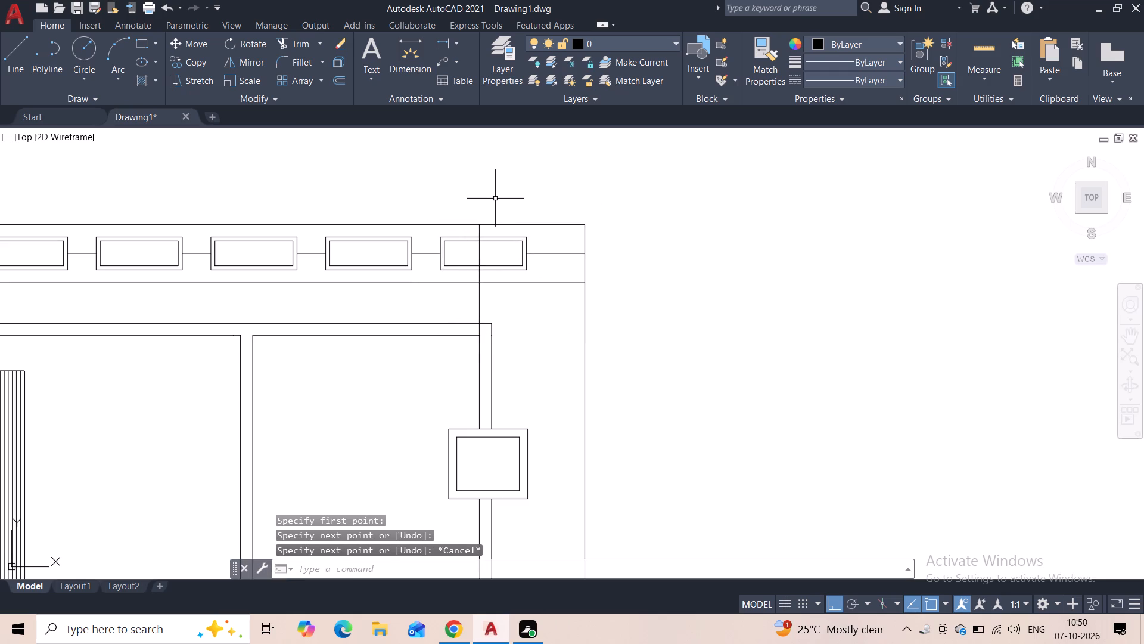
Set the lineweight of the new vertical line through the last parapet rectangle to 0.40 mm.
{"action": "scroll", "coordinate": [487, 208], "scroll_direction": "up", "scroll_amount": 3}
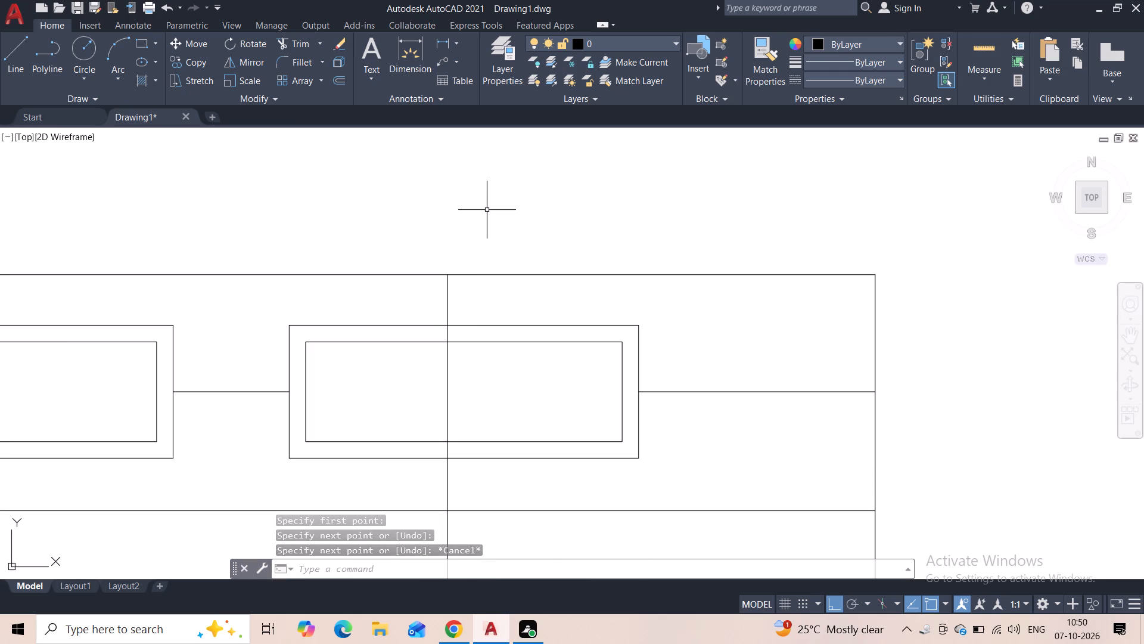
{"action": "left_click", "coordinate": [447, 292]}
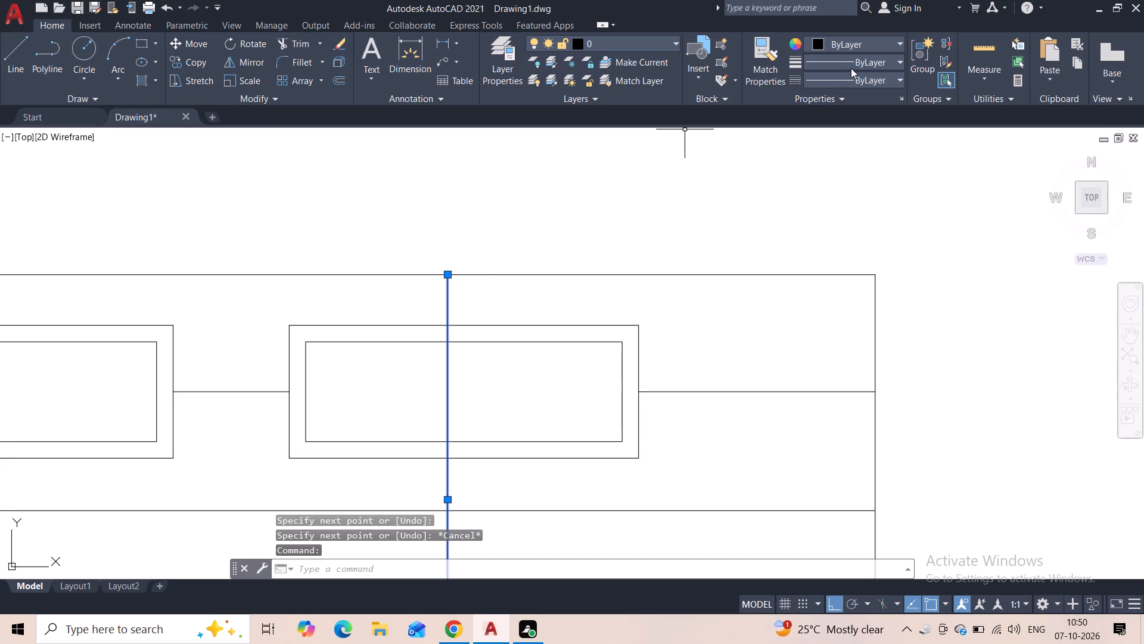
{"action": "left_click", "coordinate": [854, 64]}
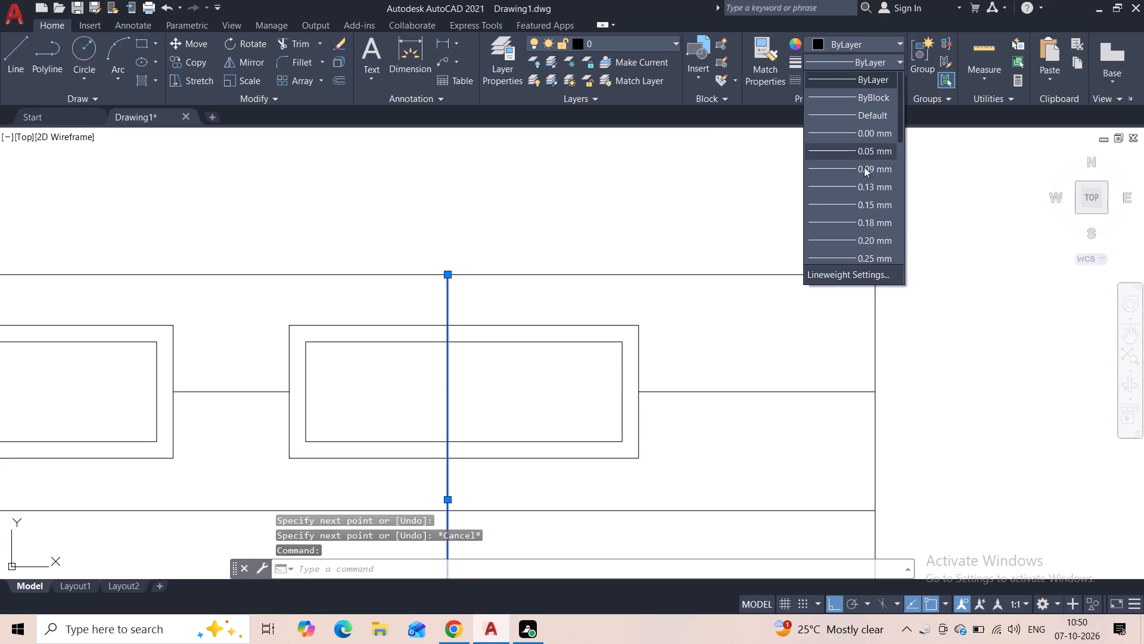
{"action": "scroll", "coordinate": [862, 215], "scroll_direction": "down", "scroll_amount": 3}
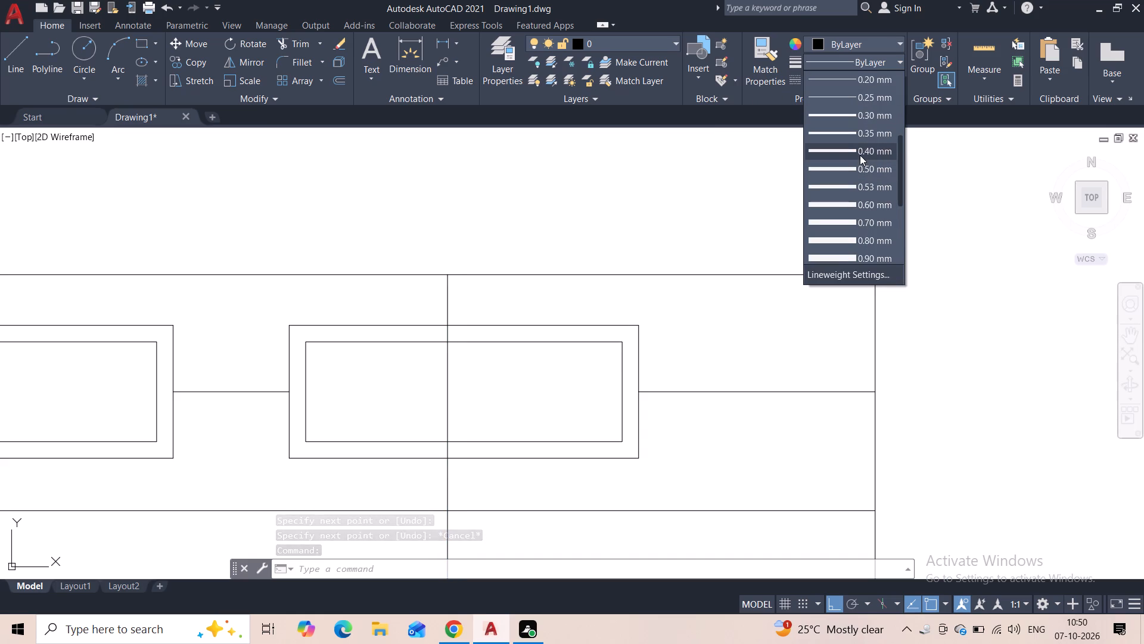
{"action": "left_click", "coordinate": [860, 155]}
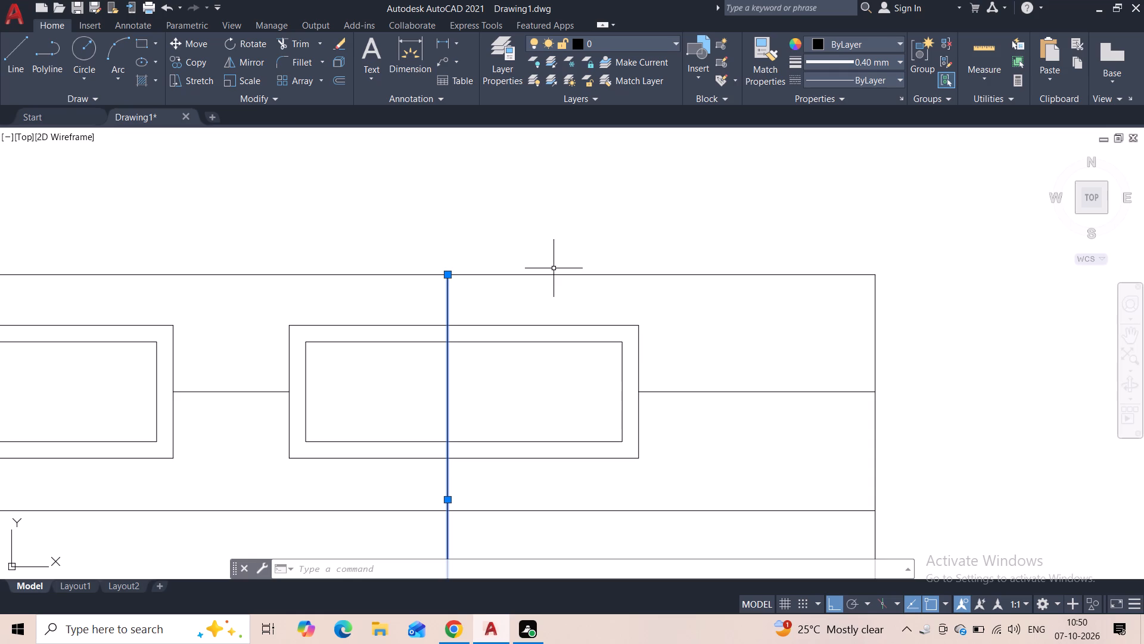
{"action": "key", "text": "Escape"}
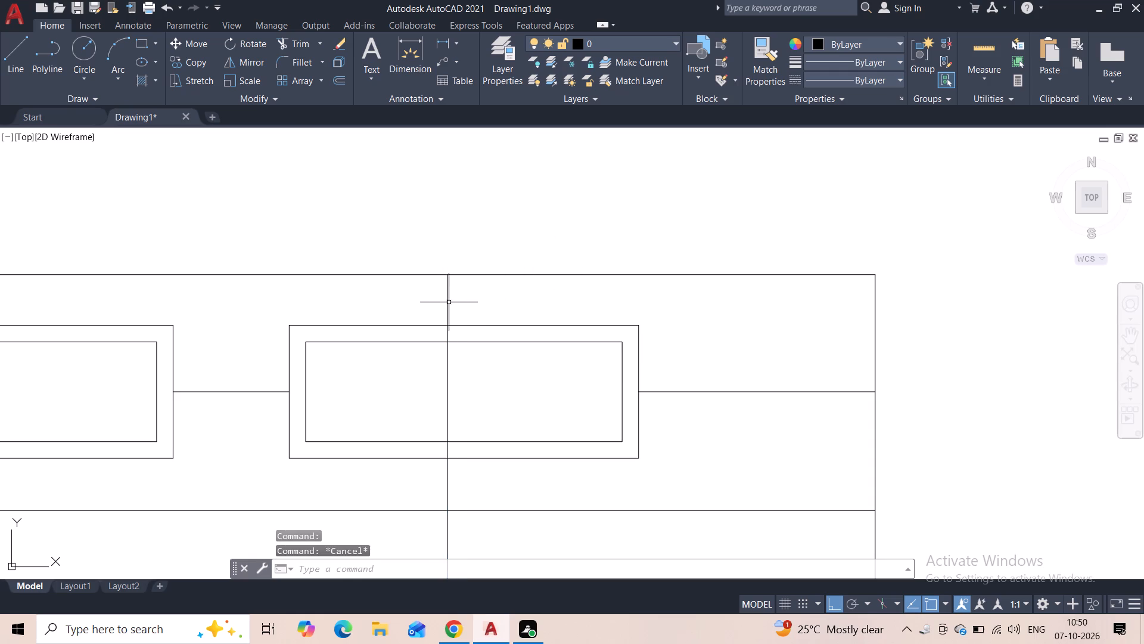
Set the lineweight of the vertical line through the last parapet rectangle to 0.70 mm.
{"action": "left_click", "coordinate": [452, 298]}
{"action": "left_click", "coordinate": [442, 298]}
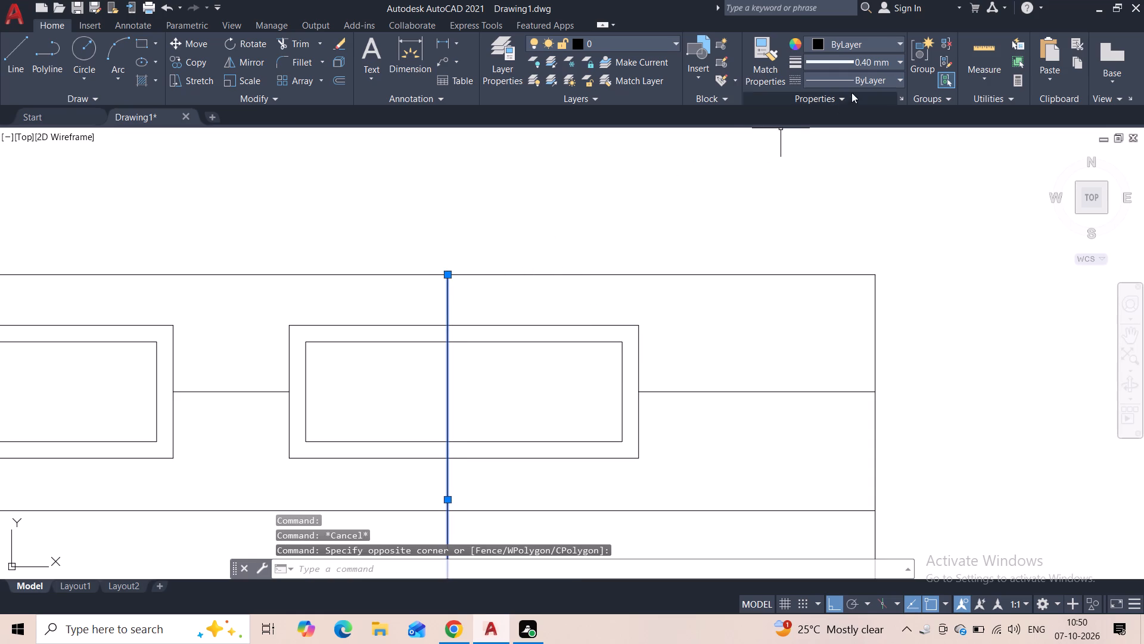
{"action": "left_click", "coordinate": [866, 68]}
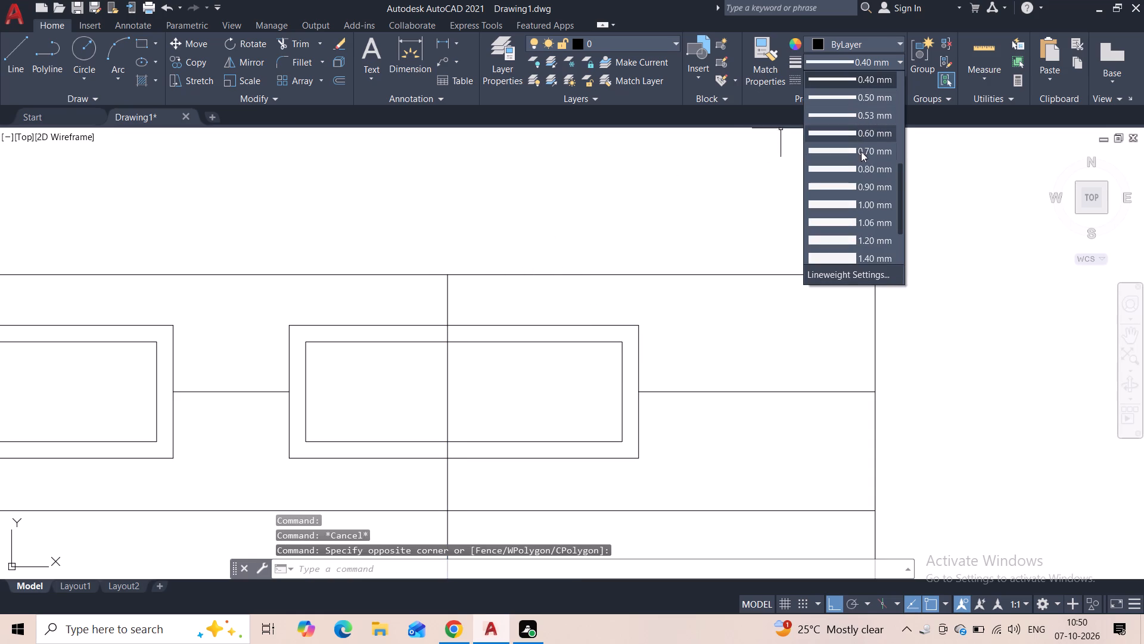
{"action": "left_click", "coordinate": [869, 153]}
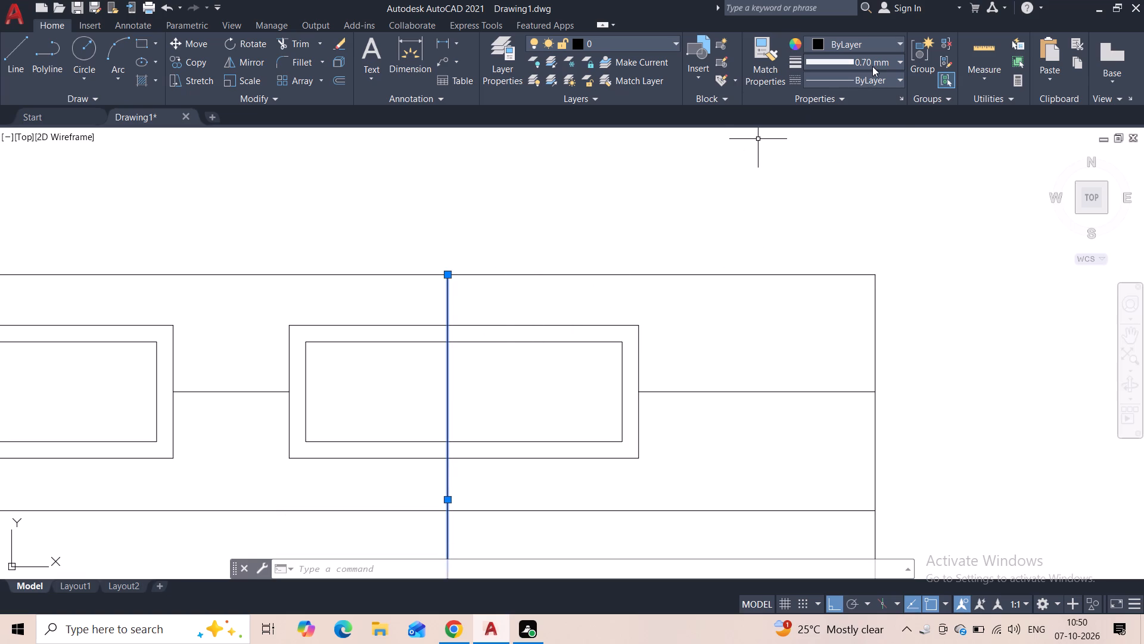
{"action": "left_click", "coordinate": [871, 78]}
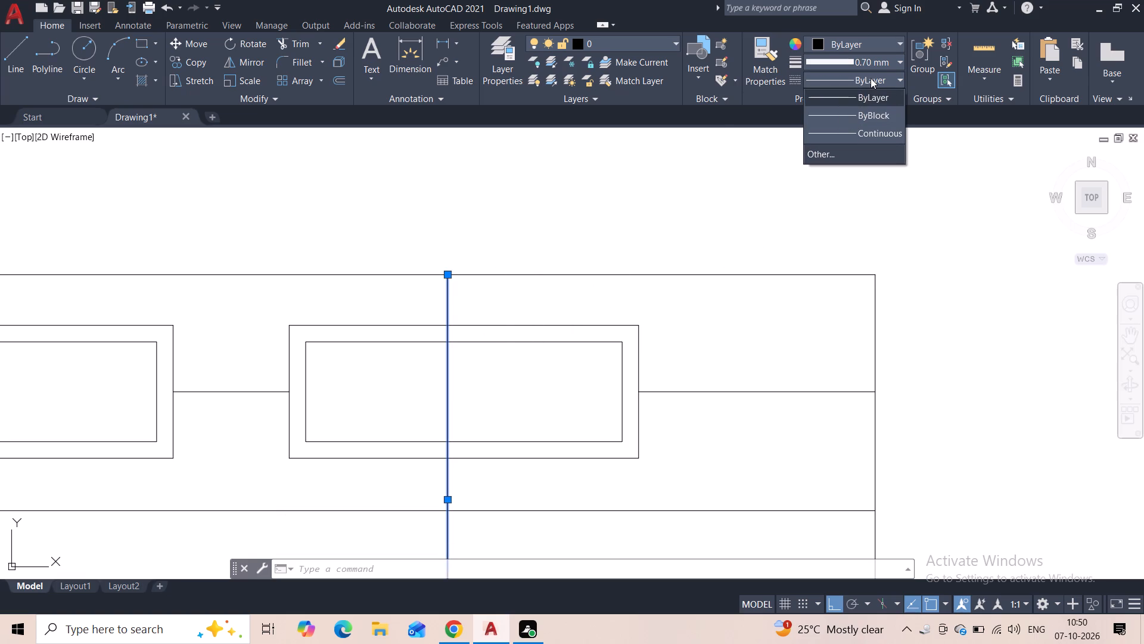
{"action": "left_click", "coordinate": [871, 78]}
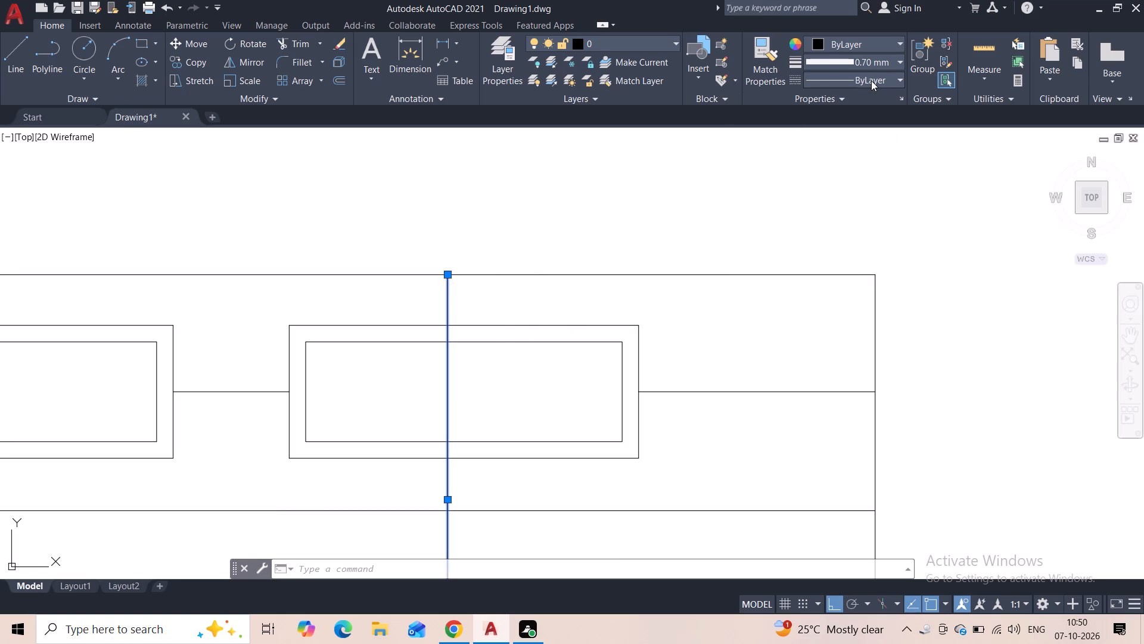
{"action": "key", "text": "Escape"}
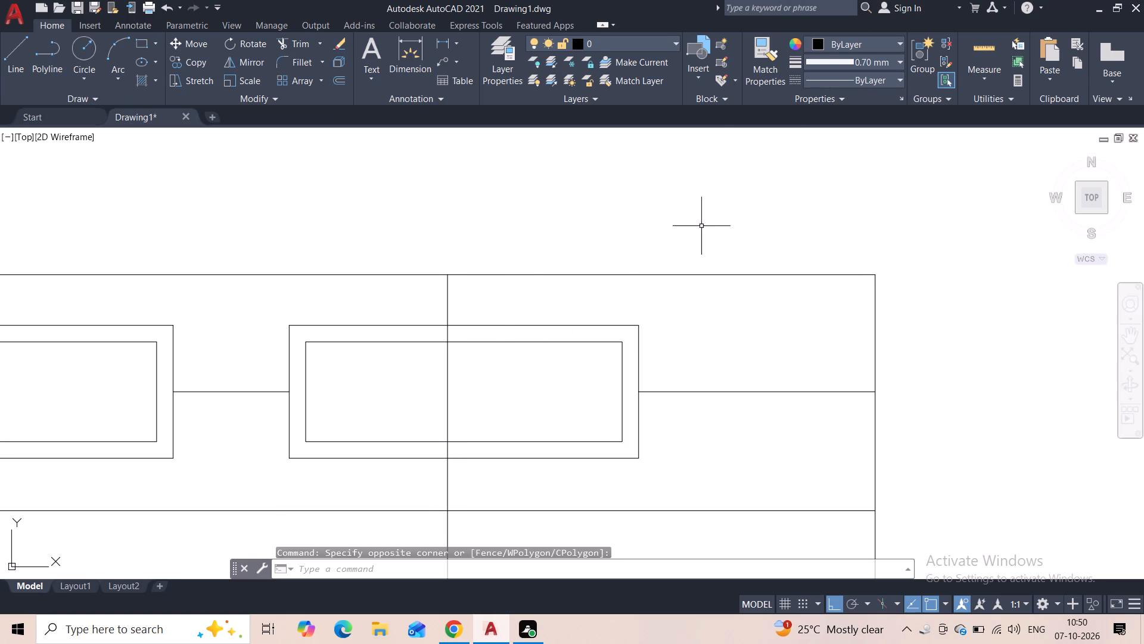
Draw a vertical line about 24'-3" long between the large and small rectangles, from the rear wall's top edge down to the horizontal line above its base.
{"action": "scroll", "coordinate": [557, 271], "scroll_direction": "down", "scroll_amount": 3}
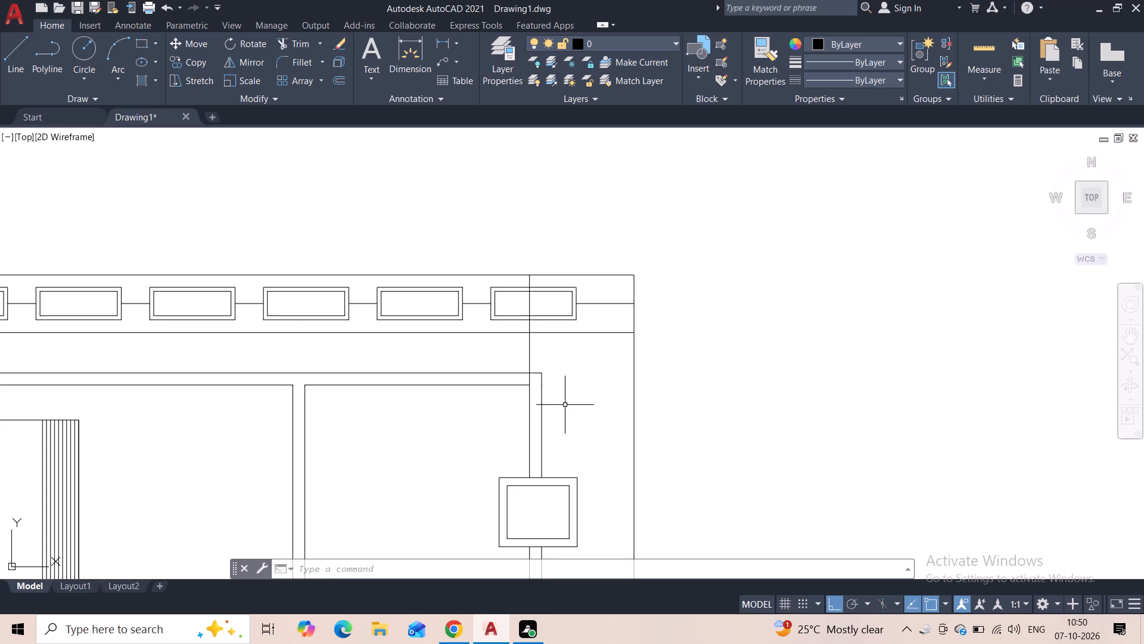
{"action": "middle_click_drag", "start_coordinate": [566, 404], "coordinate": [576, 343]}
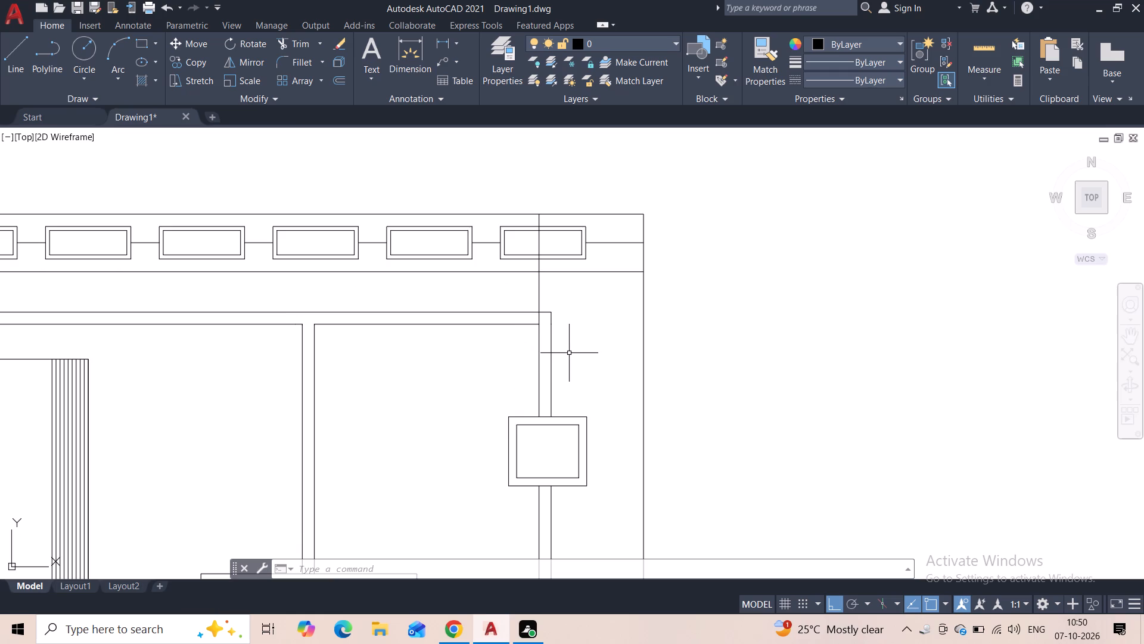
{"action": "middle_click_drag", "start_coordinate": [571, 353], "coordinate": [579, 248]}
{"action": "scroll", "coordinate": [579, 252], "scroll_direction": "down", "scroll_amount": 1}
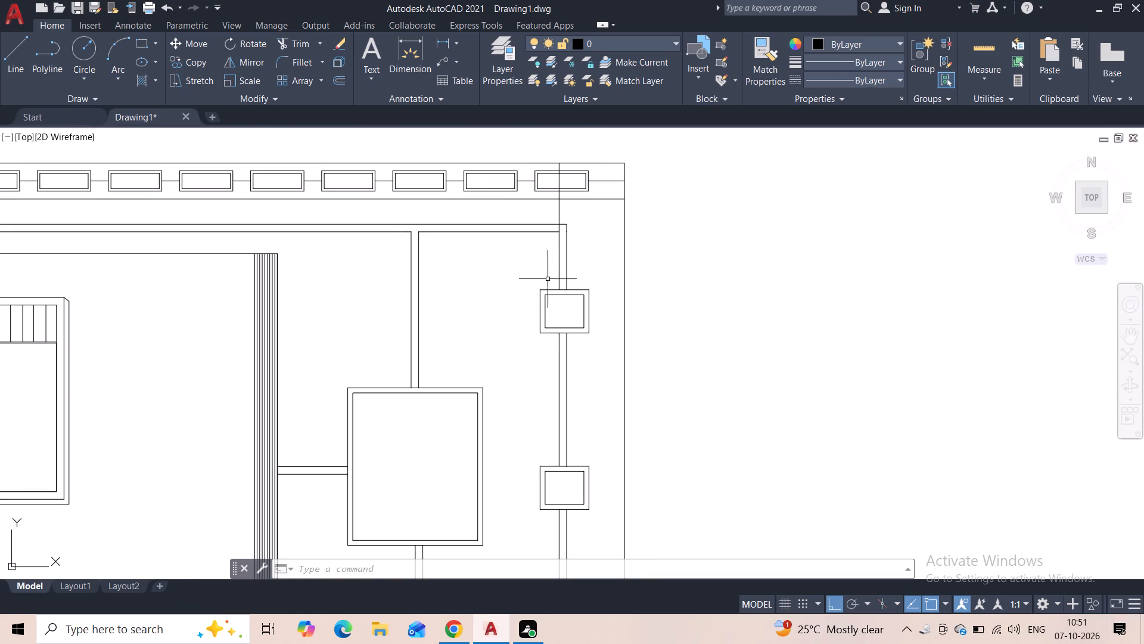
{"action": "left_click", "coordinate": [23, 69]}
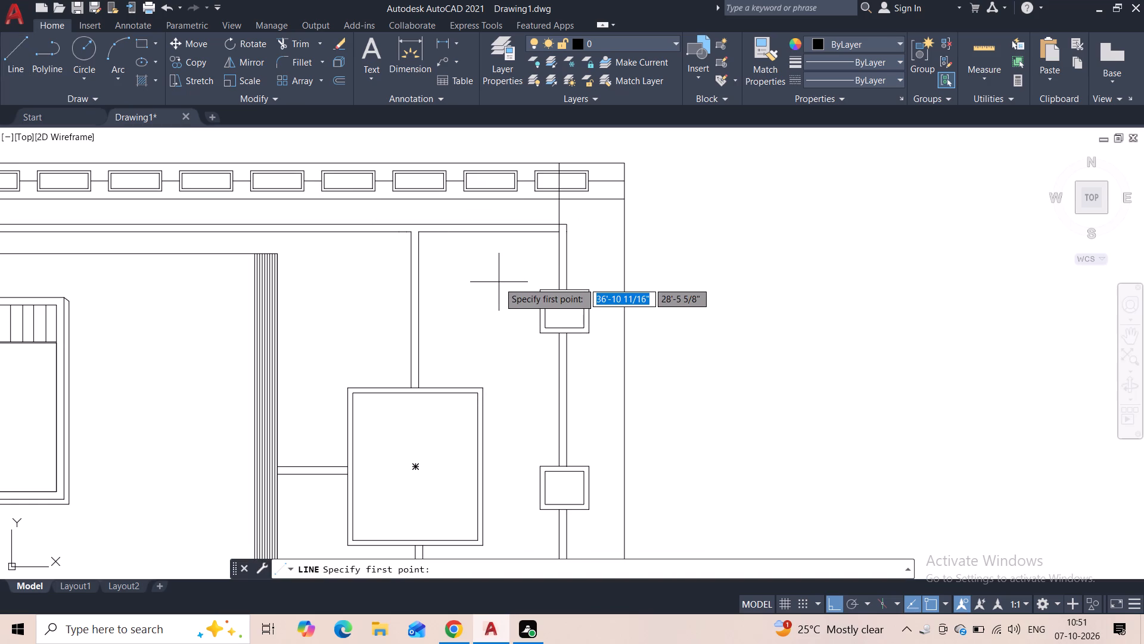
{"action": "left_click", "coordinate": [498, 165]}
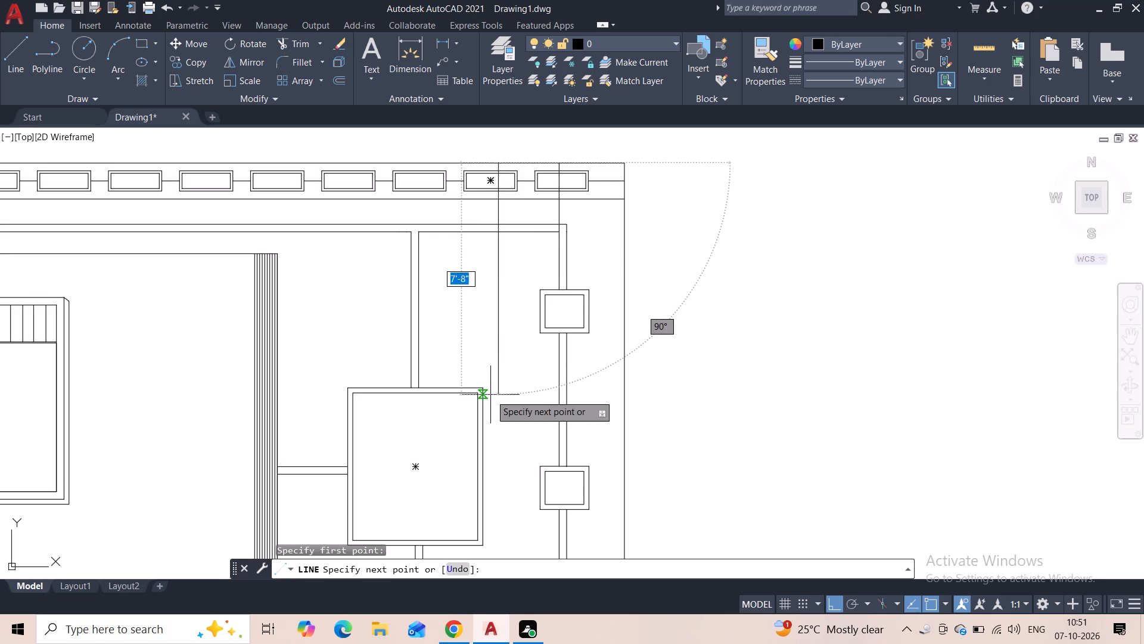
{"action": "middle_click_drag", "start_coordinate": [490, 395], "coordinate": [497, 202]}
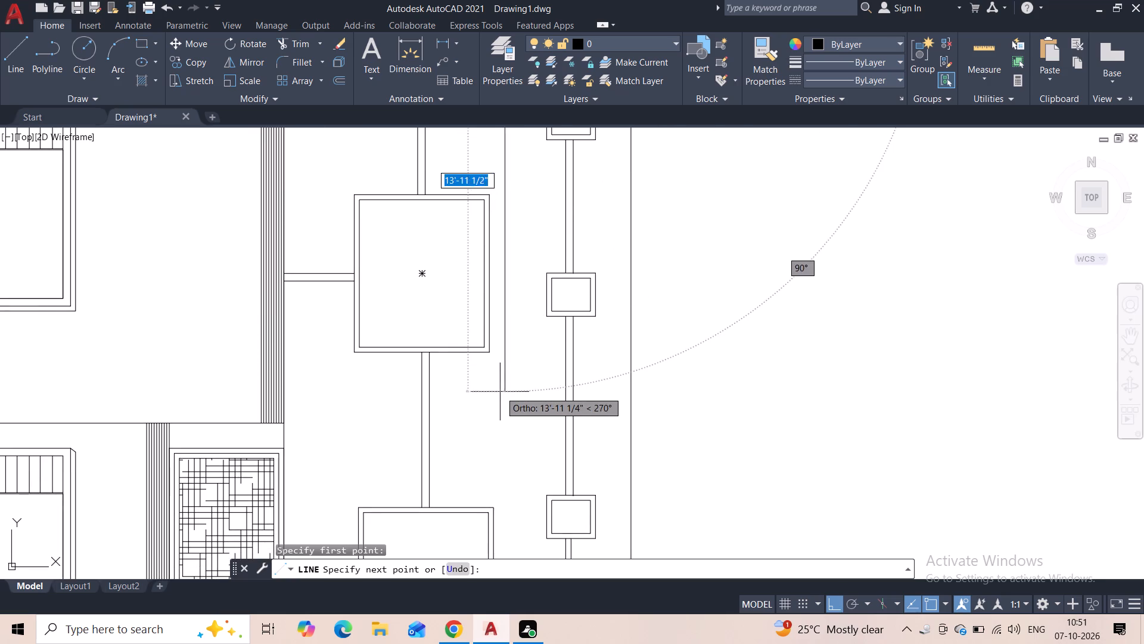
{"action": "middle_click_drag", "start_coordinate": [500, 392], "coordinate": [507, 157]}
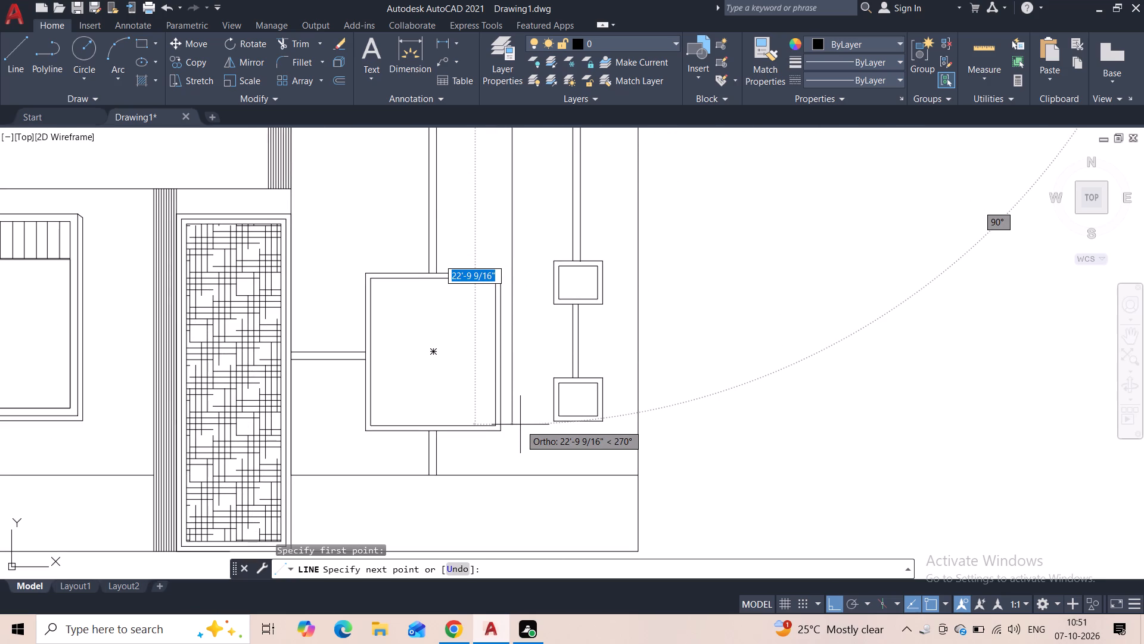
{"action": "left_click", "coordinate": [511, 475]}
{"action": "key", "text": "Escape"}
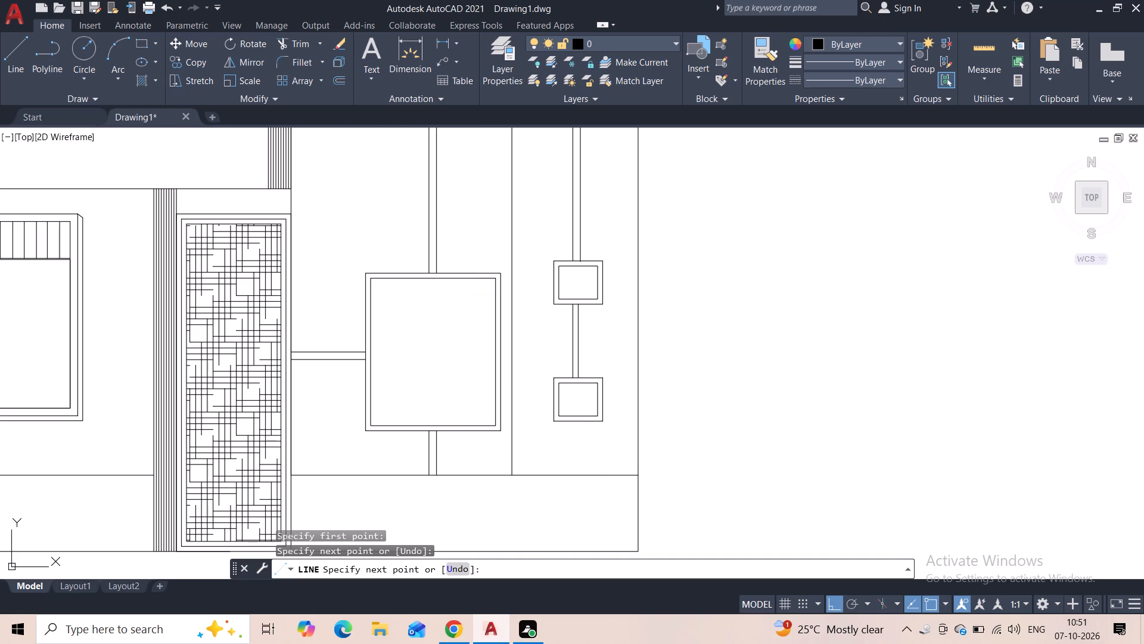
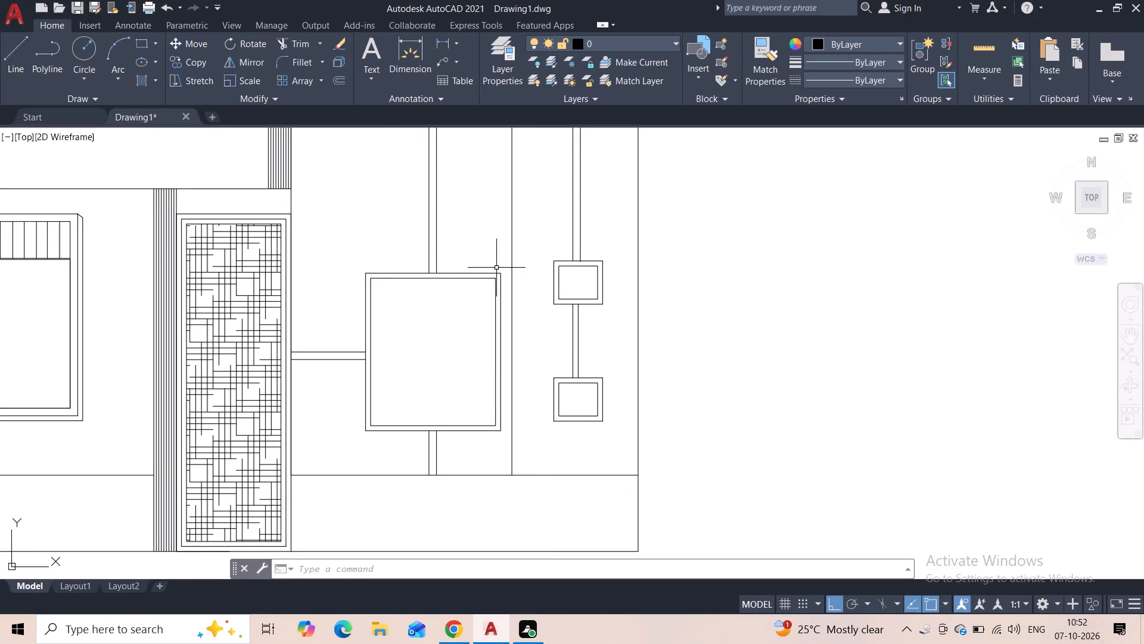
Draw a vertical line about 7'-5" long from the upper large rectangle's top edge, right of its connector strip, to the rear wall's top edge.
{"action": "middle_click_drag", "start_coordinate": [493, 235], "coordinate": [459, 491]}
{"action": "middle_click_drag", "start_coordinate": [471, 286], "coordinate": [466, 330]}
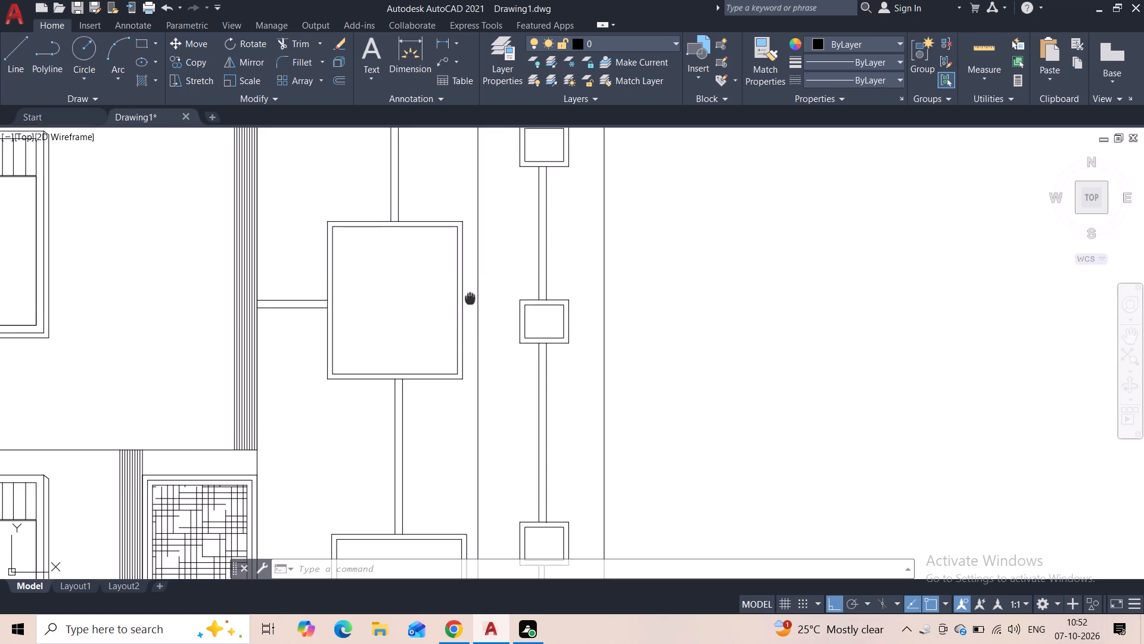
{"action": "middle_click_drag", "start_coordinate": [466, 330], "coordinate": [446, 496]}
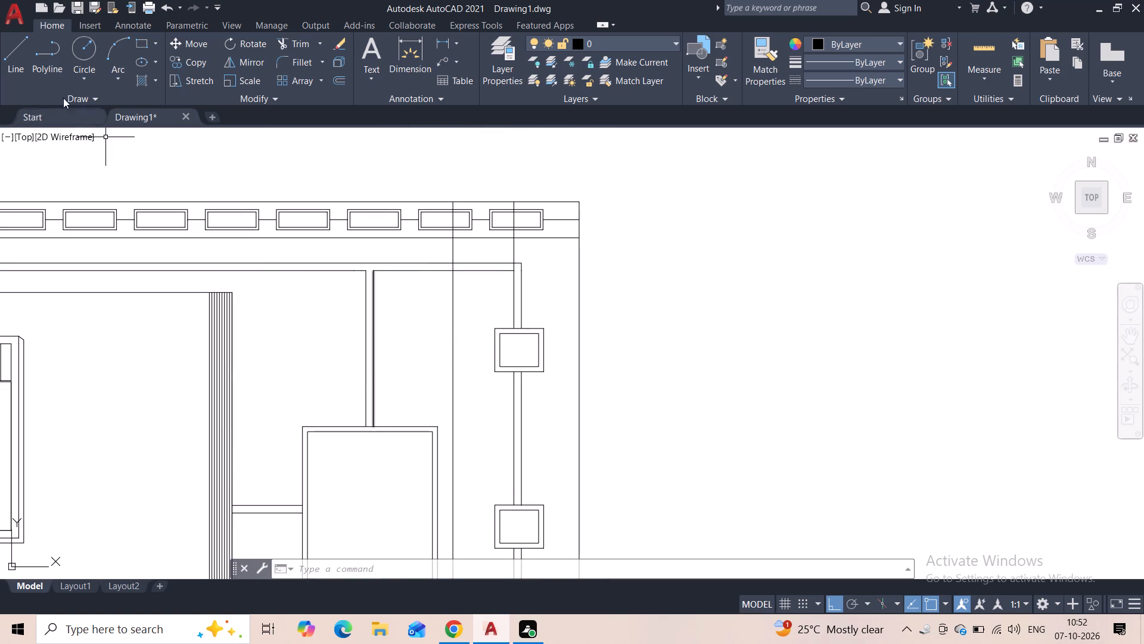
{"action": "left_click", "coordinate": [27, 69]}
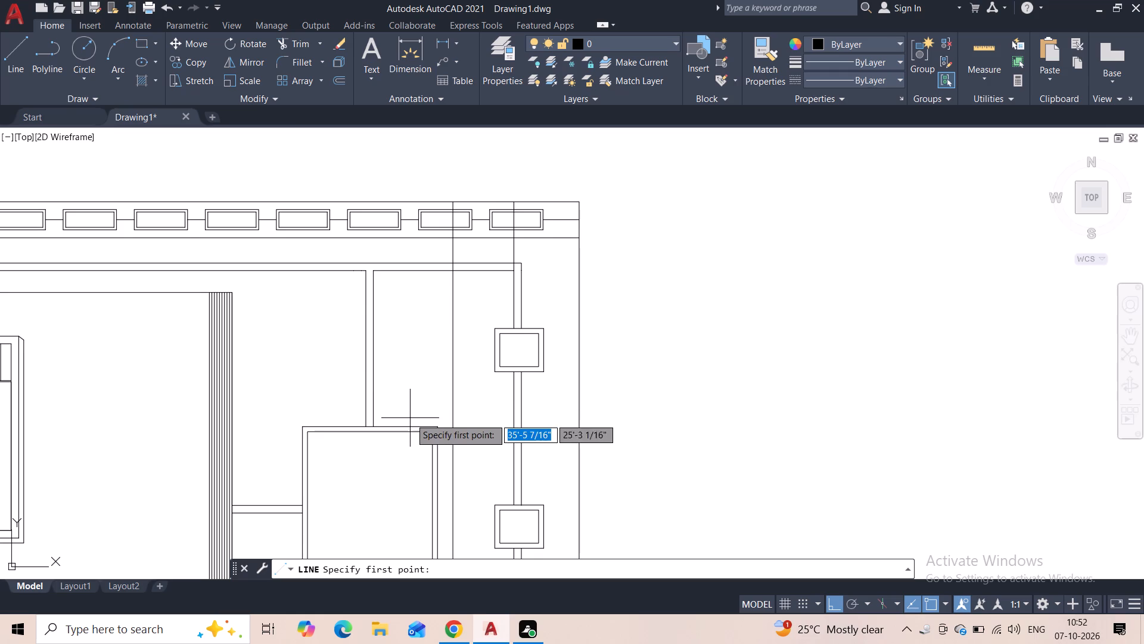
{"action": "left_click", "coordinate": [409, 426]}
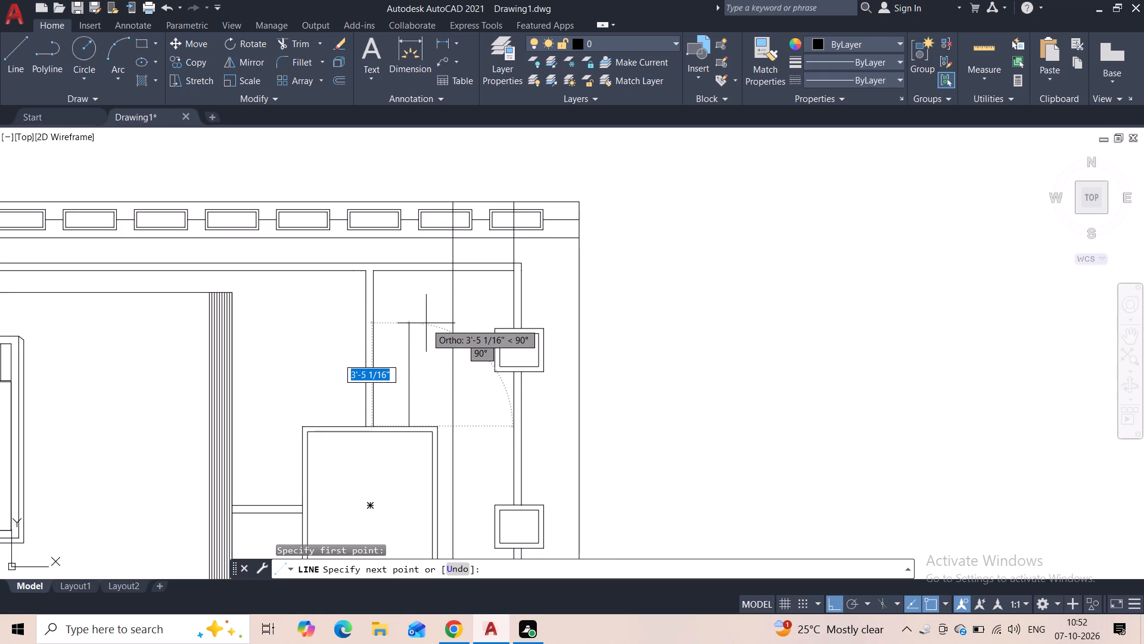
{"action": "left_click", "coordinate": [412, 204]}
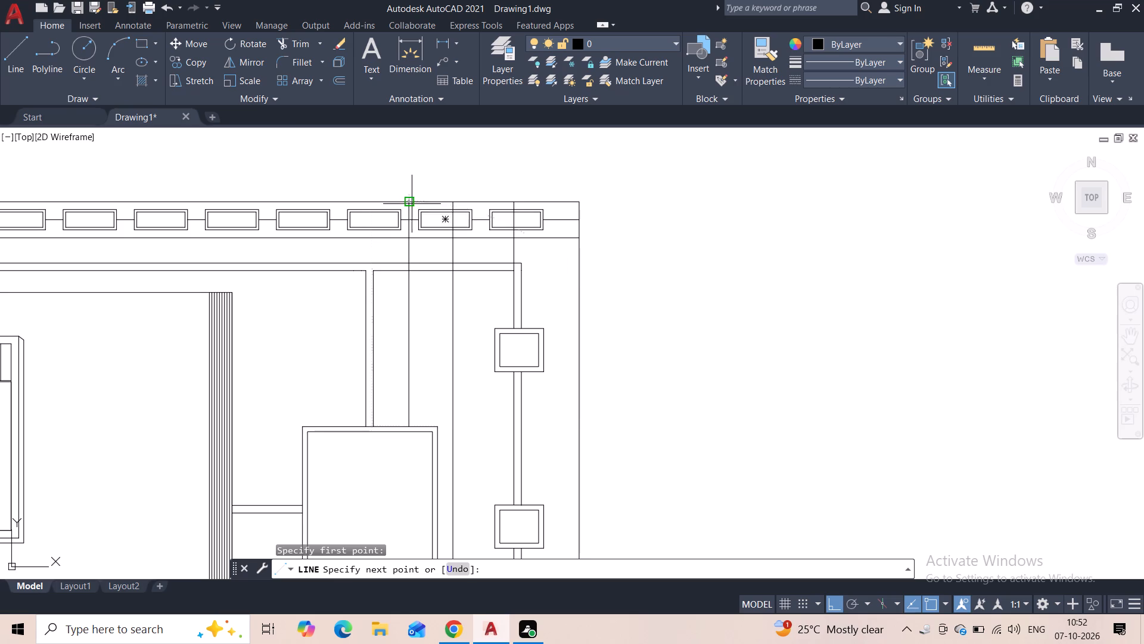
{"action": "key", "text": "Escape"}
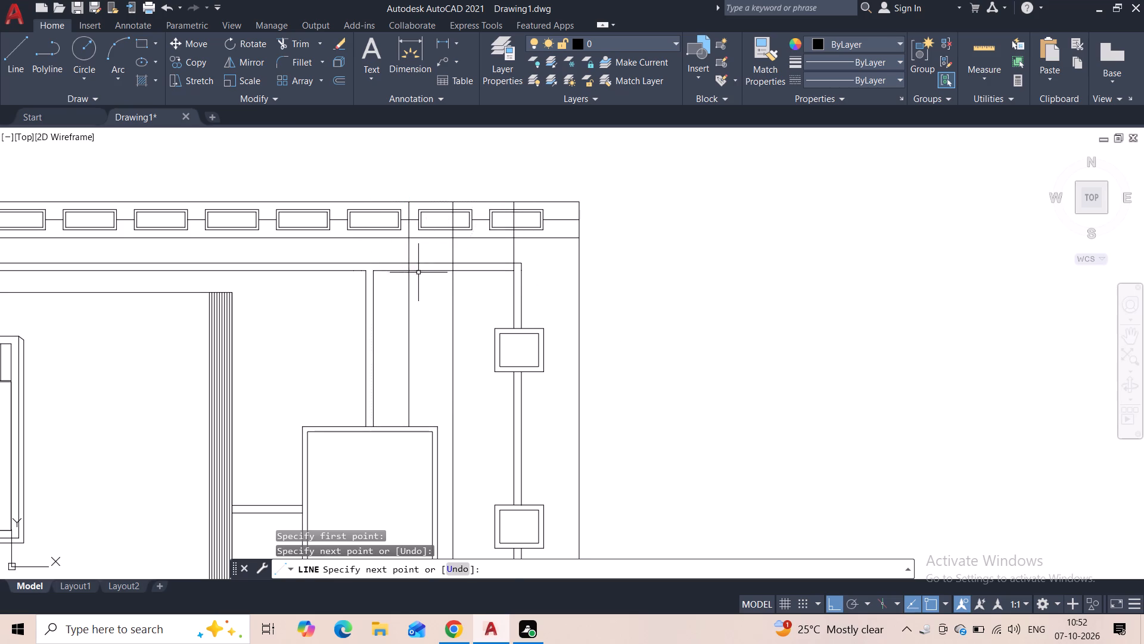
Continue the line right of the connector strip with a vertical segment about 5'-2" long between the upper and lower large rectangles.
{"action": "middle_click_drag", "start_coordinate": [423, 354], "coordinate": [408, 240]}
{"action": "scroll", "coordinate": [408, 265], "scroll_direction": "down", "scroll_amount": 1}
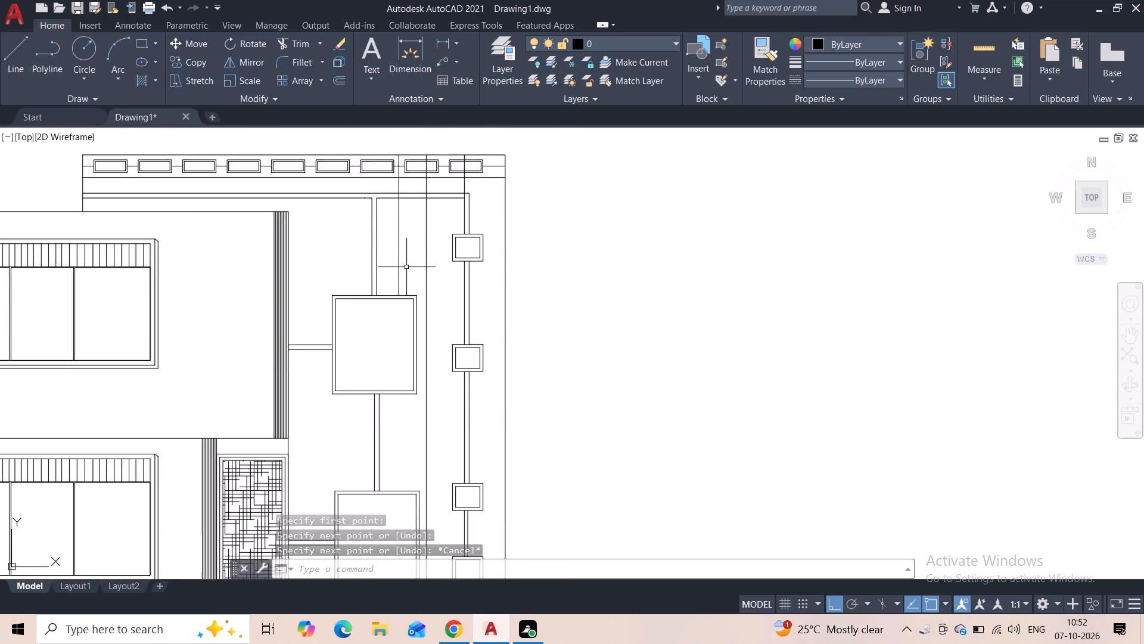
{"action": "scroll", "coordinate": [406, 267], "scroll_direction": "down", "scroll_amount": 1}
{"action": "key", "text": "space"}
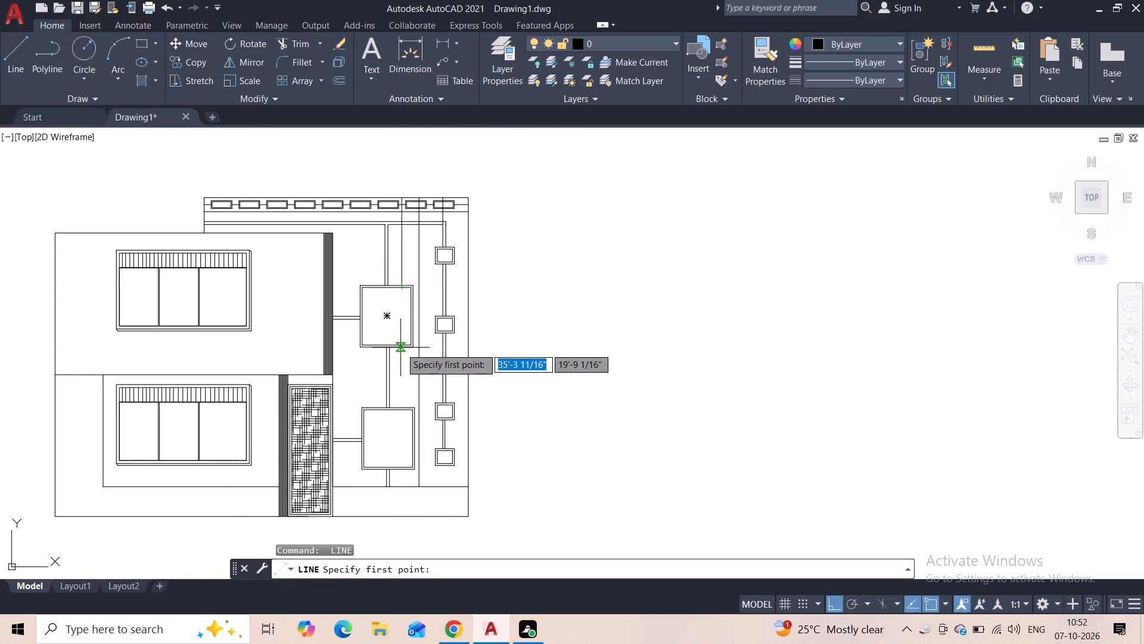
{"action": "scroll", "coordinate": [400, 348], "scroll_direction": "up", "scroll_amount": 2}
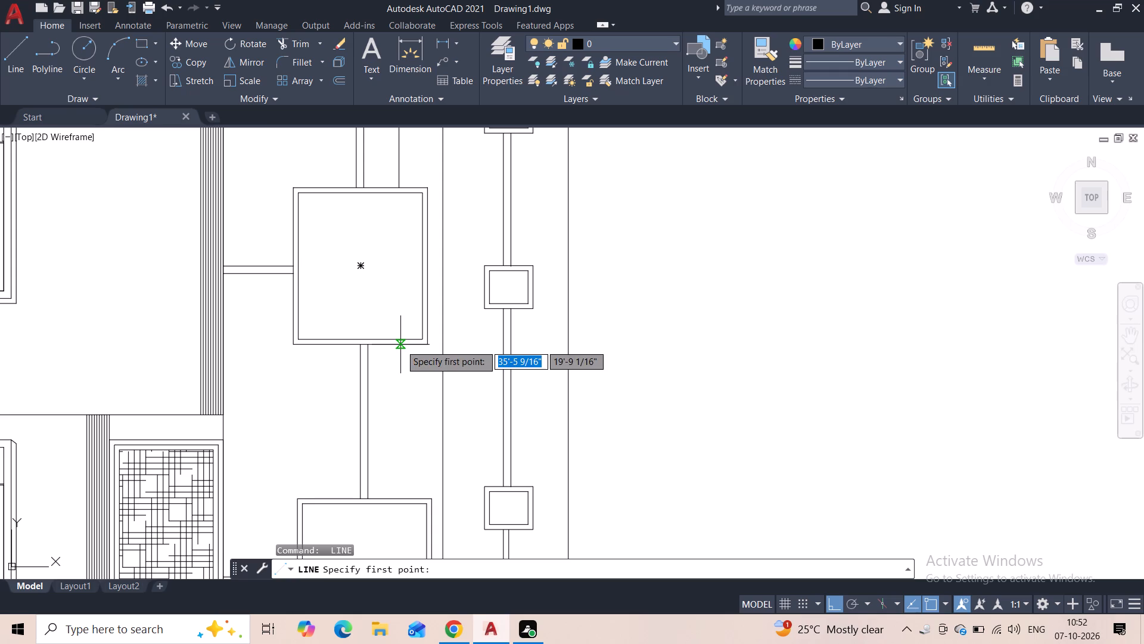
{"action": "left_click", "coordinate": [400, 345]}
{"action": "middle_click_drag", "start_coordinate": [399, 402], "coordinate": [400, 255]}
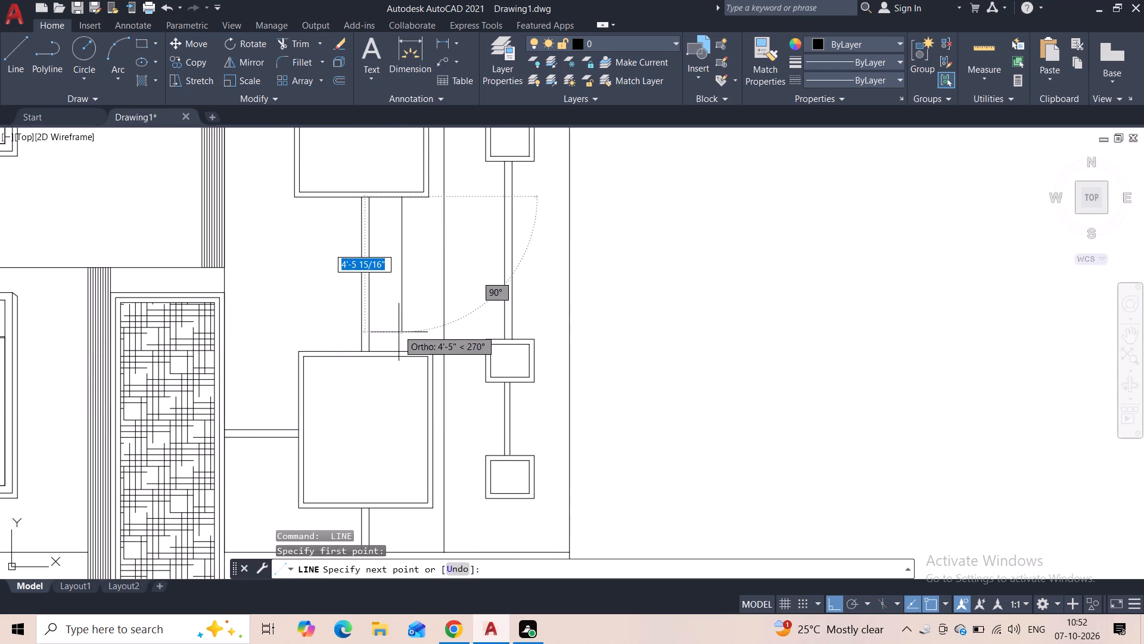
{"action": "left_click", "coordinate": [405, 352]}
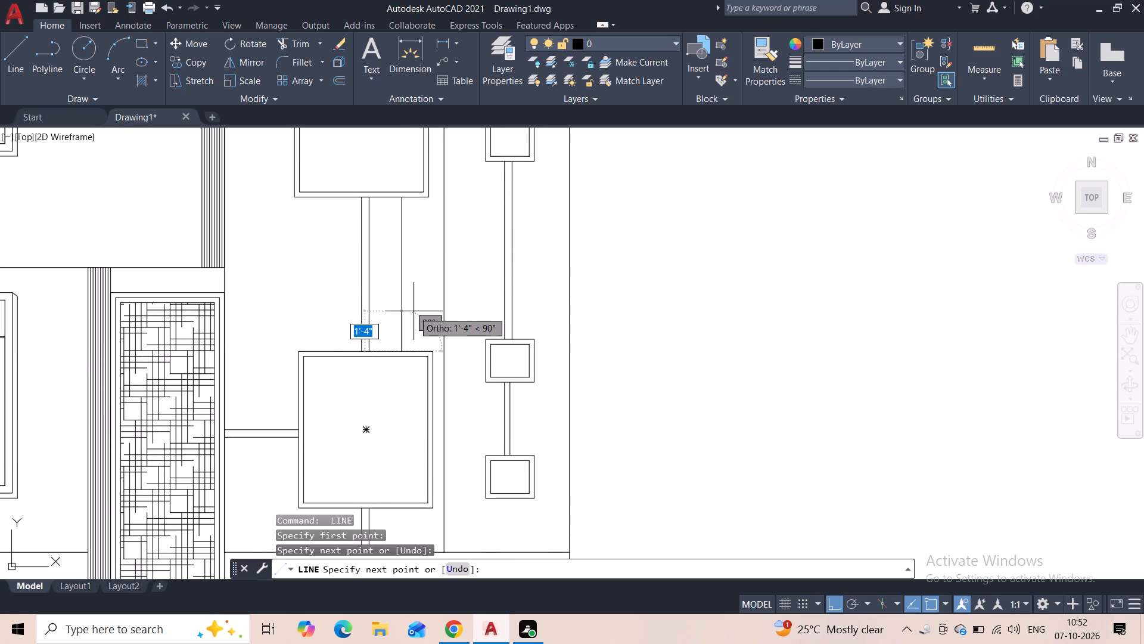
{"action": "key", "text": "Escape"}
Draw a vertical line about 1'-6" long from the lower large rectangle's bottom edge, right of the strip, down to the horizontal base line.
{"action": "middle_click_drag", "start_coordinate": [414, 311], "coordinate": [403, 197]}
{"action": "key", "text": "space"}
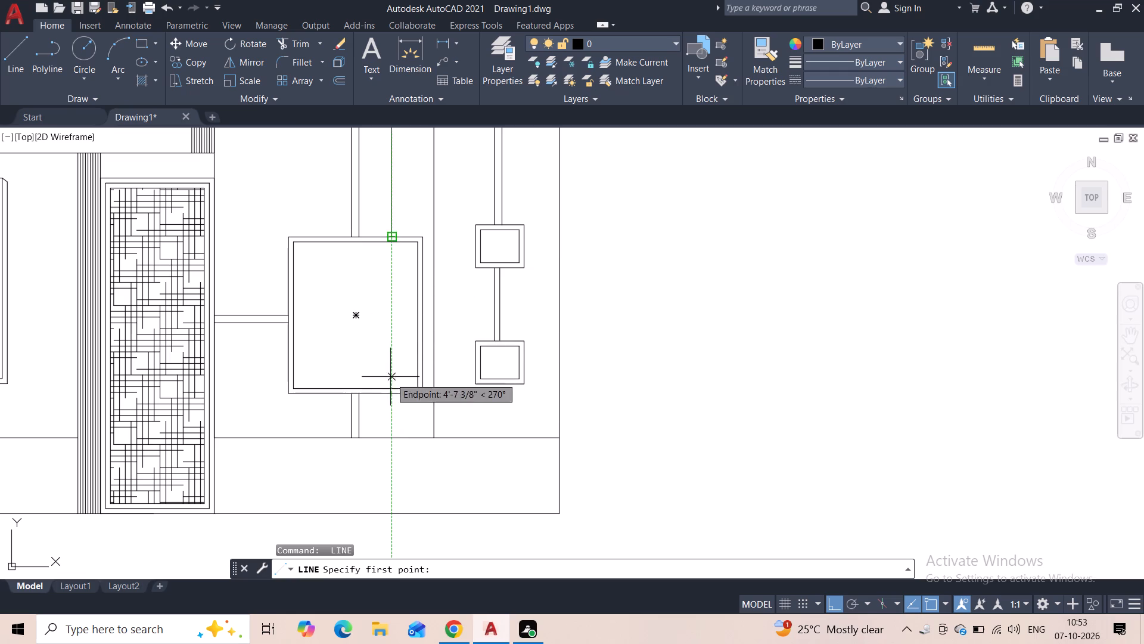
{"action": "left_click", "coordinate": [392, 395]}
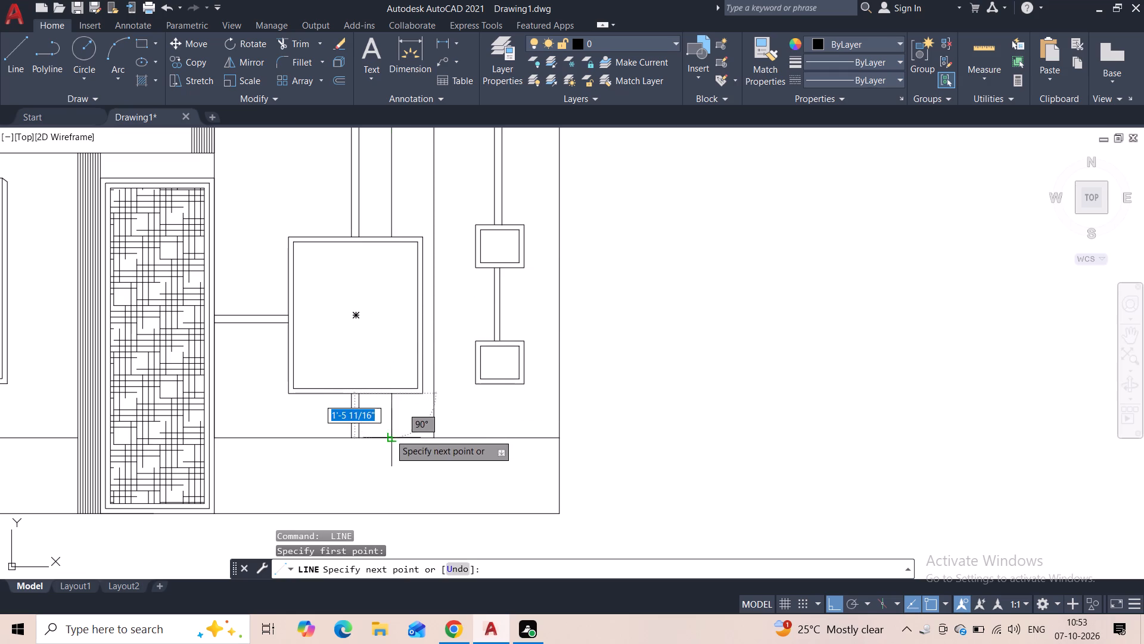
{"action": "left_click", "coordinate": [389, 435]}
{"action": "key", "text": "Escape"}
Draw a vertical line about 7'-5" long just left of the connector strip, from the rear wall's top edge to the upper large rectangle.
{"action": "middle_click_drag", "start_coordinate": [396, 327], "coordinate": [414, 447]}
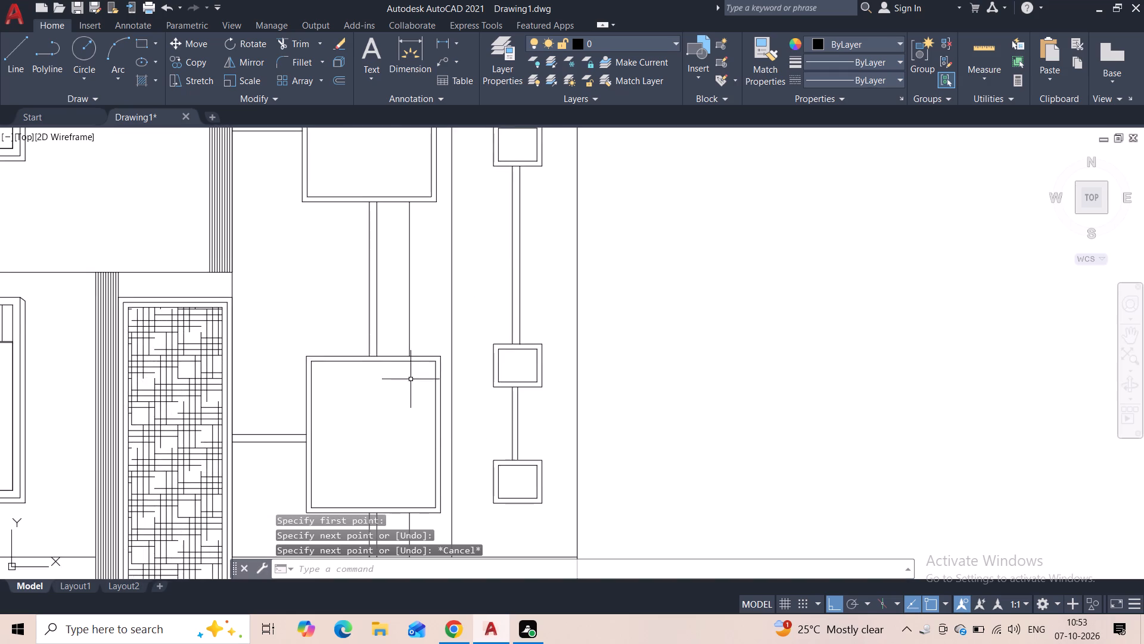
{"action": "scroll", "coordinate": [407, 356], "scroll_direction": "down", "scroll_amount": 2}
{"action": "middle_click_drag", "start_coordinate": [381, 317], "coordinate": [381, 354]}
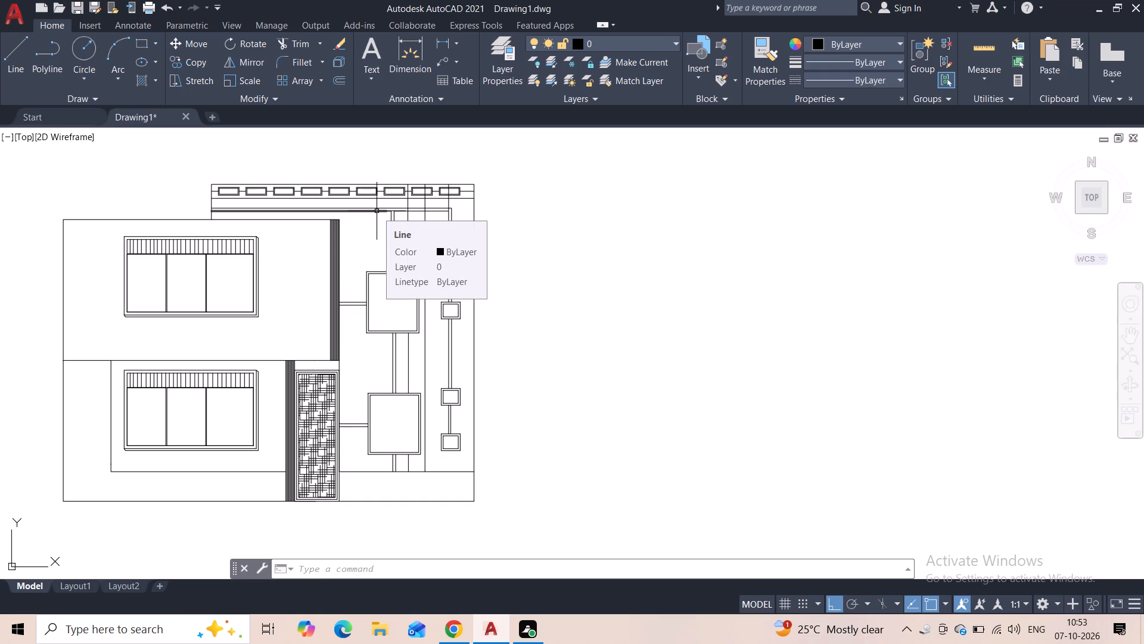
{"action": "scroll", "coordinate": [375, 199], "scroll_direction": "up", "scroll_amount": 1}
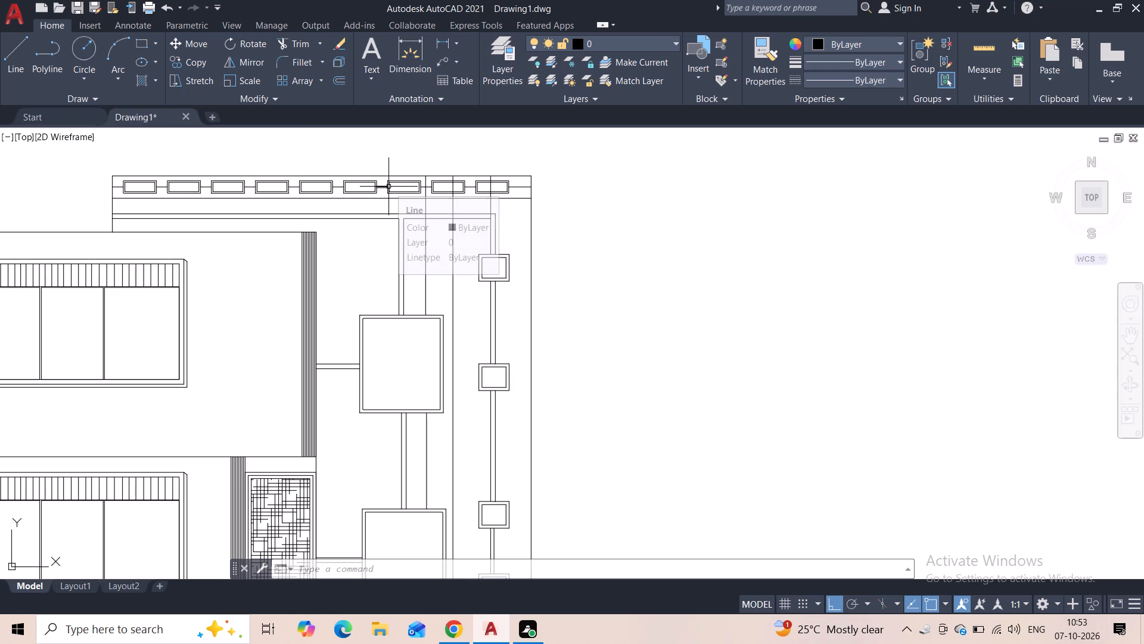
{"action": "key", "text": "space"}
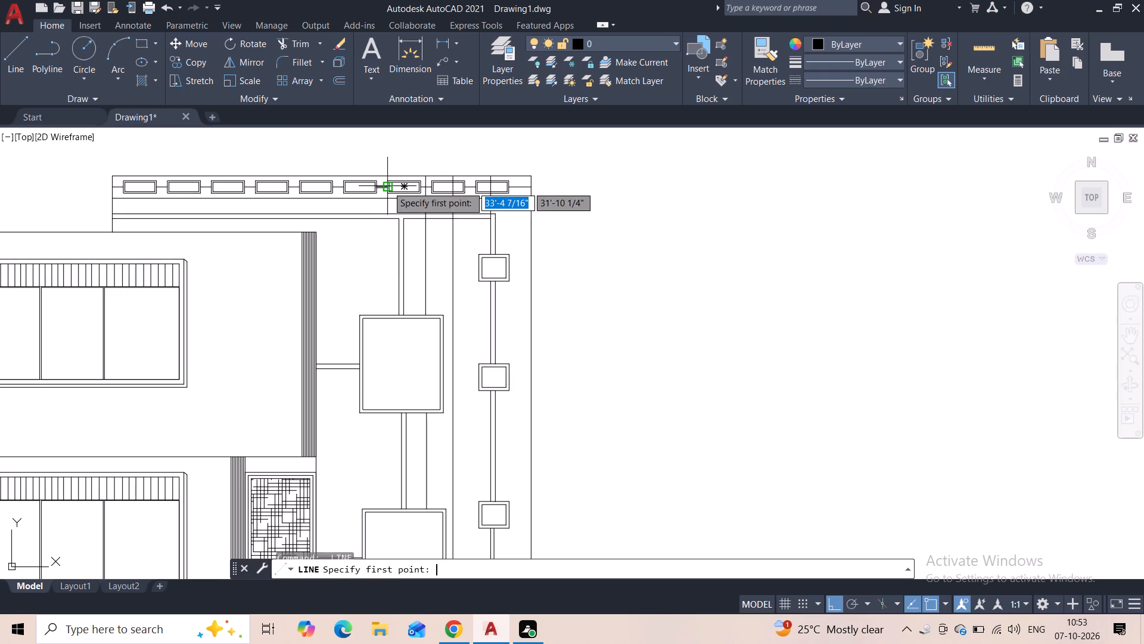
{"action": "scroll", "coordinate": [390, 182], "scroll_direction": "up", "scroll_amount": 2}
{"action": "left_click", "coordinate": [390, 167]}
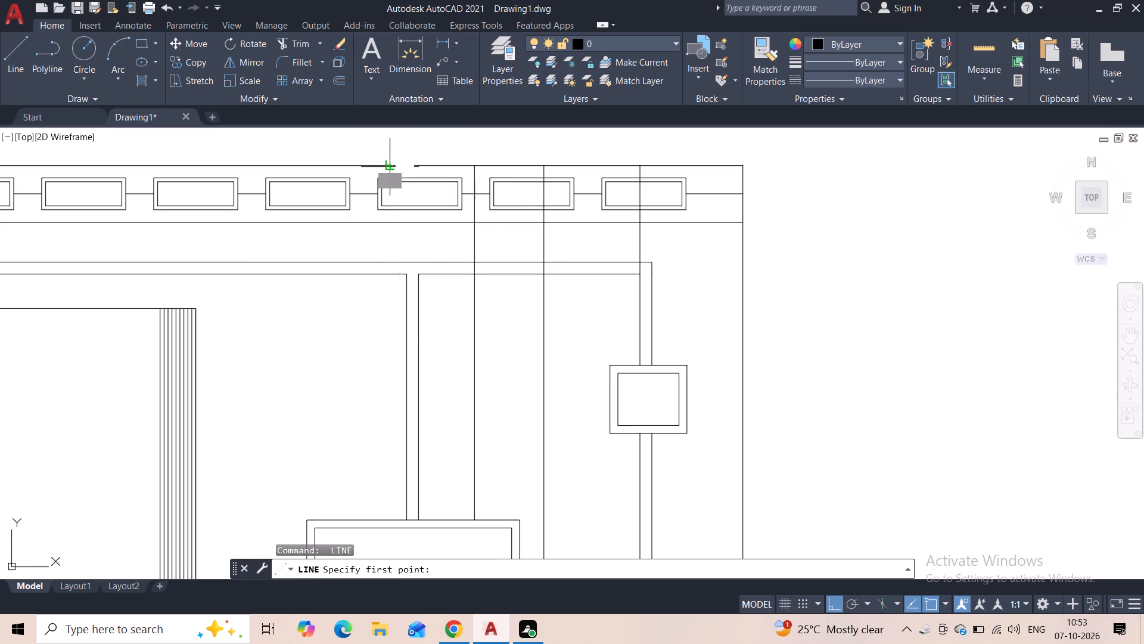
{"action": "middle_click_drag", "start_coordinate": [390, 353], "coordinate": [387, 234]}
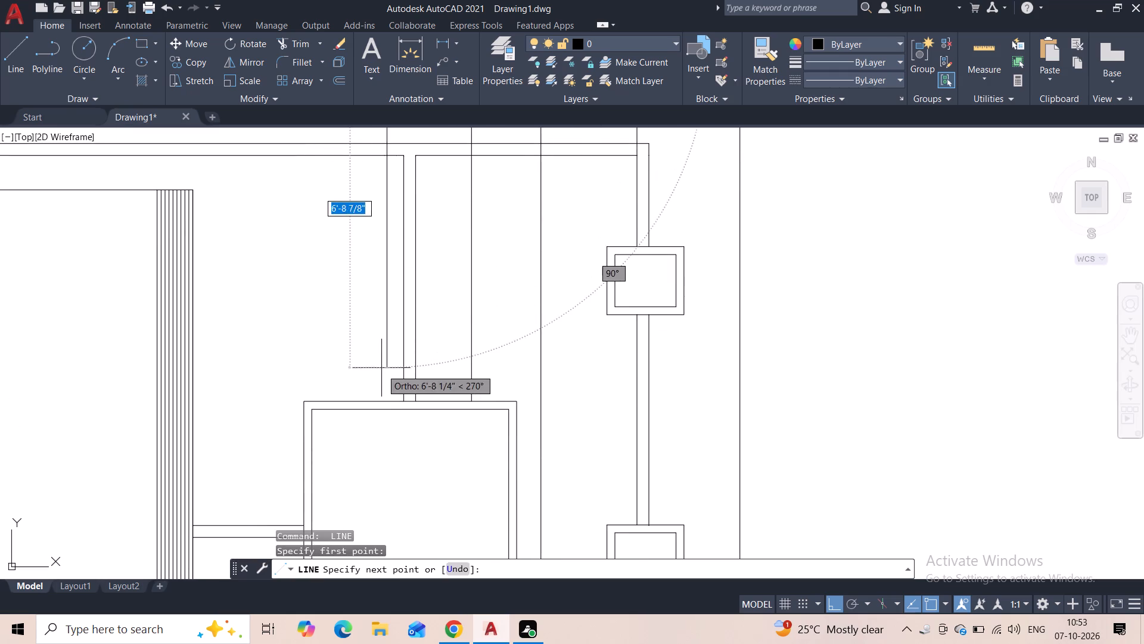
{"action": "left_click", "coordinate": [388, 400]}
{"action": "key", "text": "Escape"}
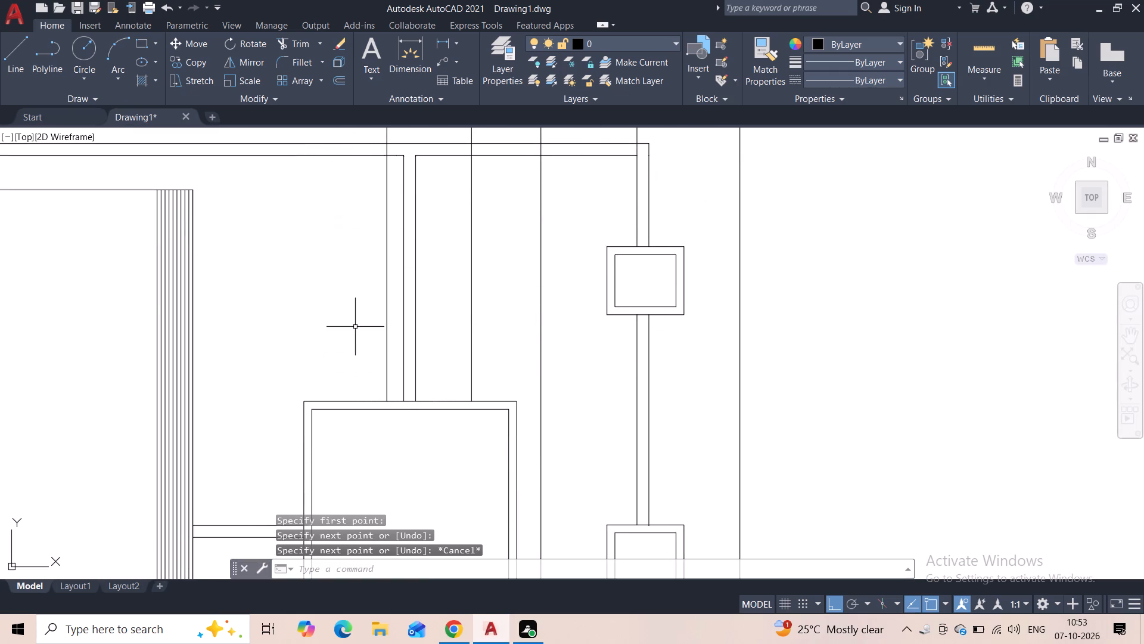
Continue the line left of the connector strip with a vertical segment about 5'-2" long between the two large rectangles.
{"action": "scroll", "coordinate": [355, 327], "scroll_direction": "down", "scroll_amount": 2}
{"action": "middle_click_drag", "start_coordinate": [355, 327], "coordinate": [344, 240]}
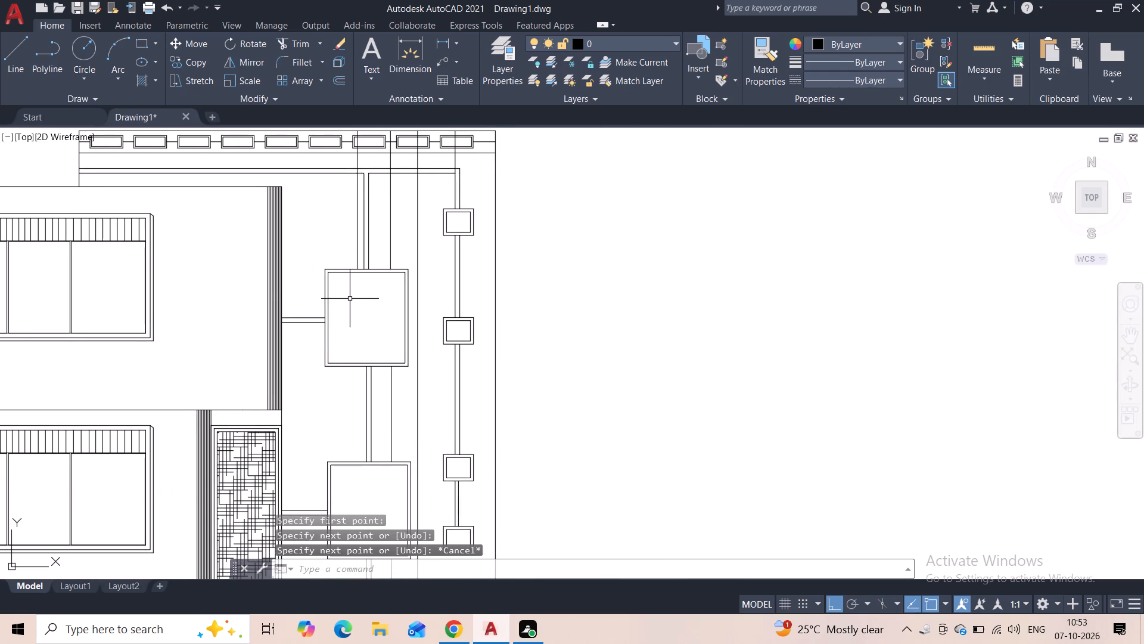
{"action": "middle_click_drag", "start_coordinate": [350, 299], "coordinate": [350, 245]}
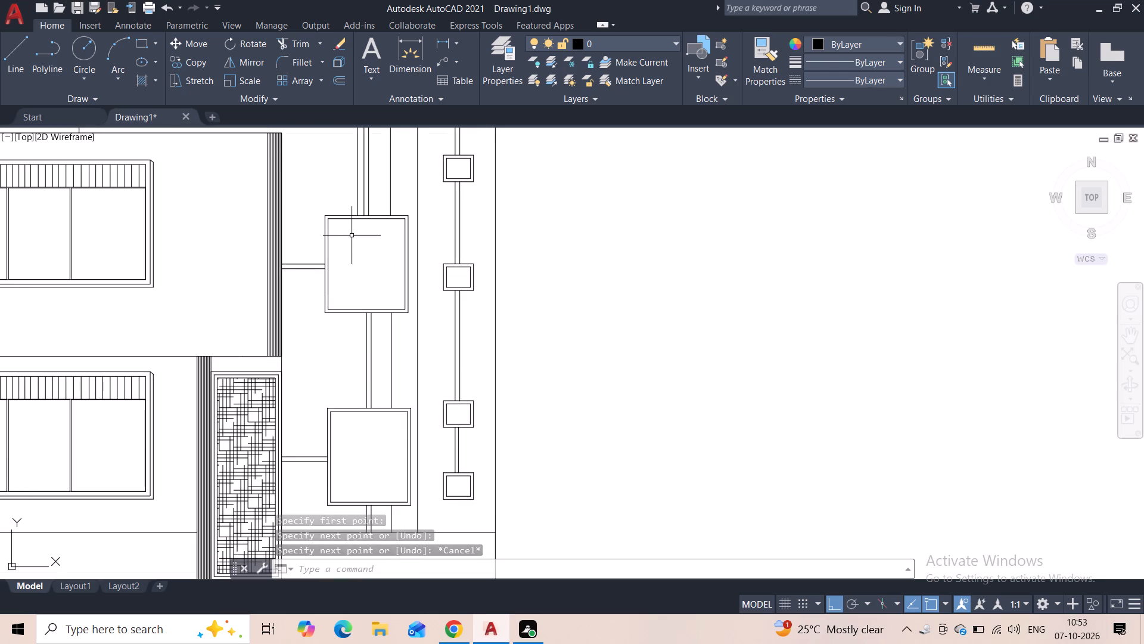
{"action": "key", "text": "space"}
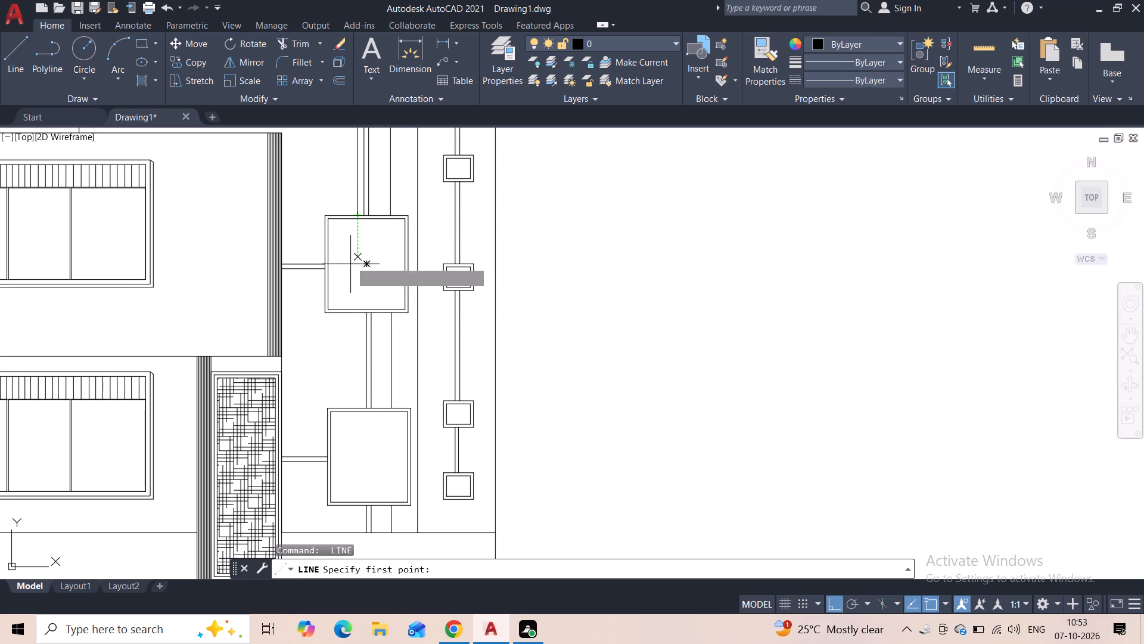
{"action": "left_click", "coordinate": [356, 317]}
{"action": "middle_click_drag", "start_coordinate": [356, 367], "coordinate": [360, 289]}
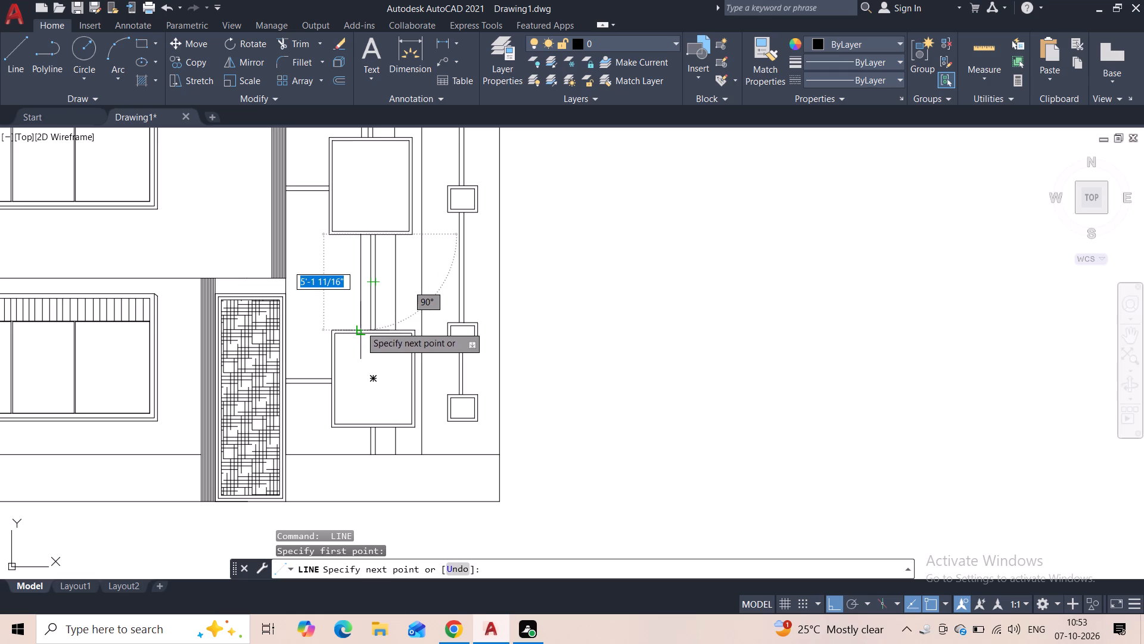
{"action": "left_click", "coordinate": [360, 327]}
{"action": "key", "text": "Escape"}
Draw a vertical line about 1'-6" long from the lower large rectangle's bottom edge, left of the strip, down to the horizontal base line.
{"action": "middle_click_drag", "start_coordinate": [346, 294], "coordinate": [335, 241]}
{"action": "scroll", "coordinate": [341, 289], "scroll_direction": "up", "scroll_amount": 3}
{"action": "key", "text": "space"}
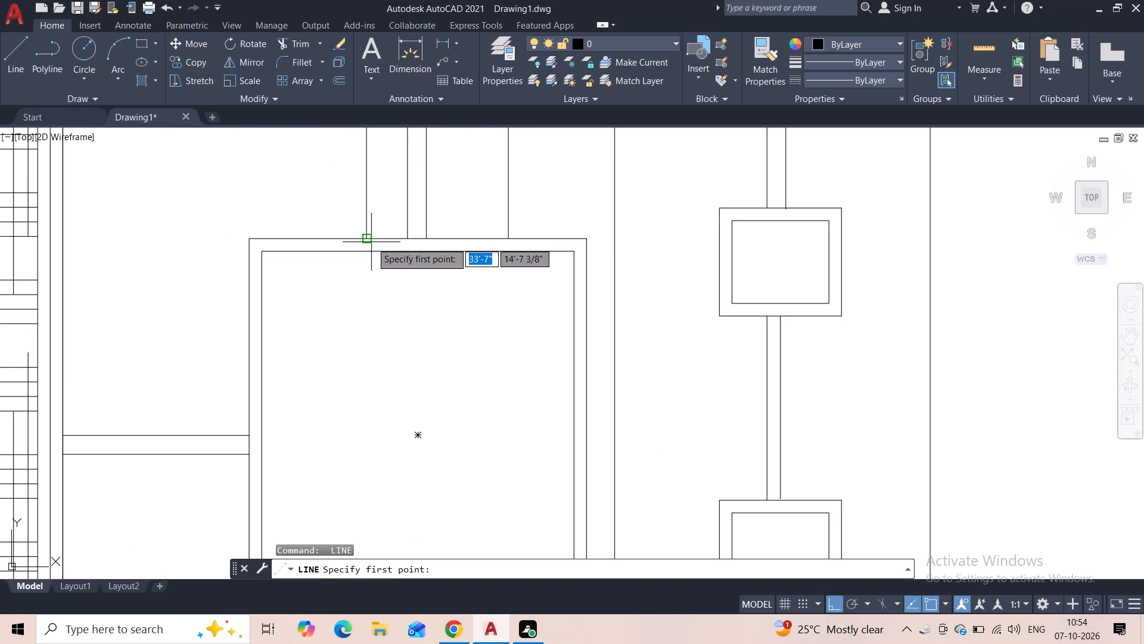
{"action": "middle_click_drag", "start_coordinate": [359, 340], "coordinate": [336, 176]}
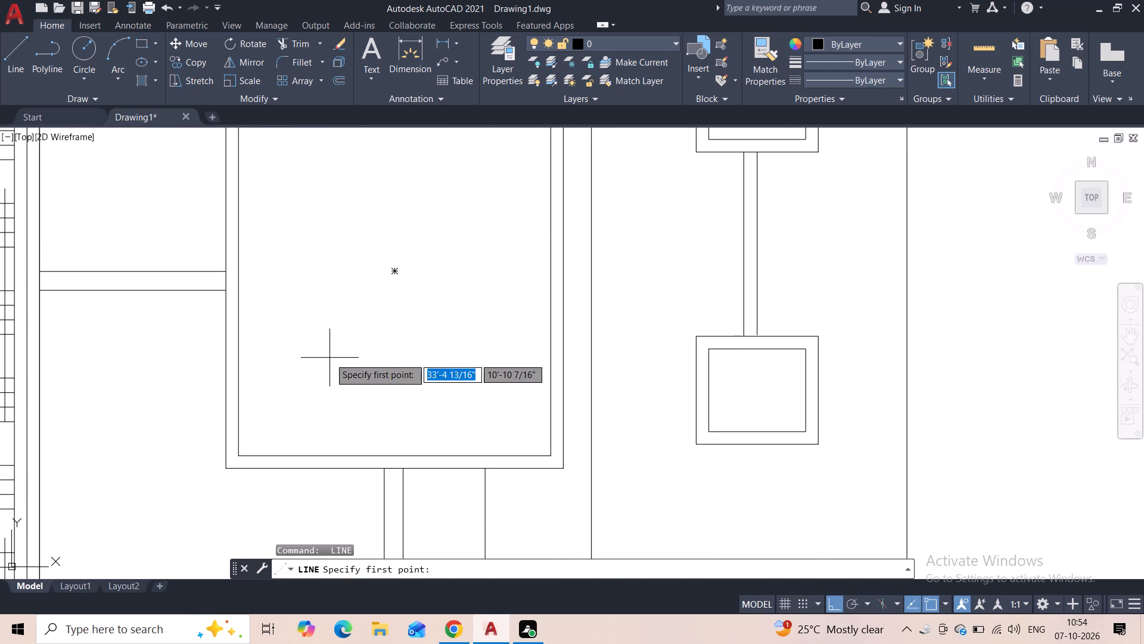
{"action": "middle_click_drag", "start_coordinate": [351, 315], "coordinate": [347, 458]}
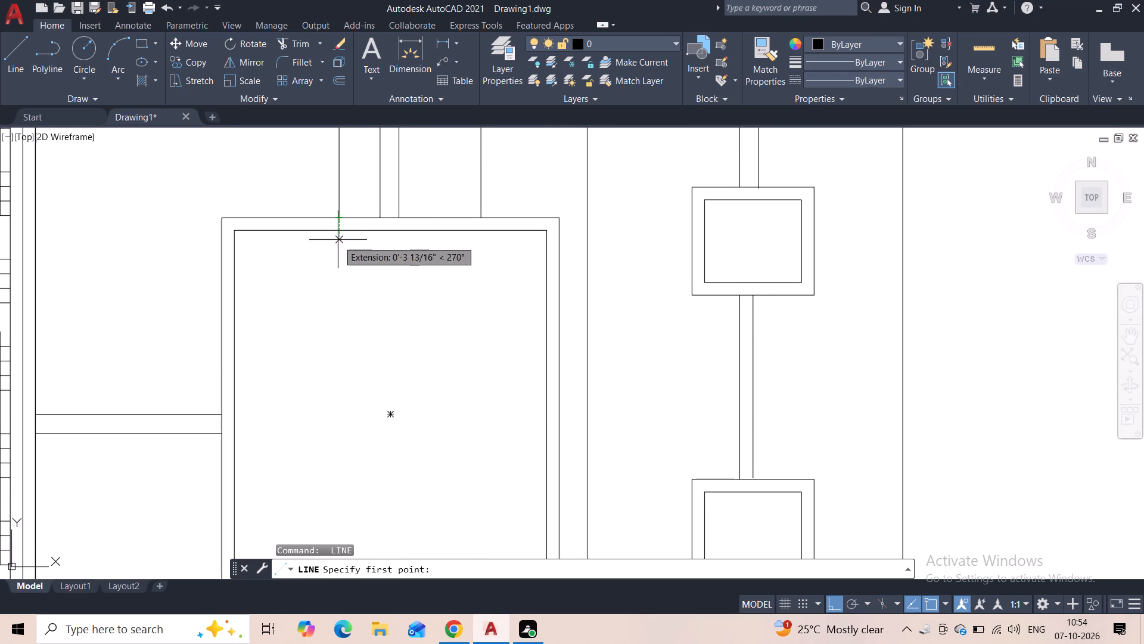
{"action": "middle_click_drag", "start_coordinate": [317, 391], "coordinate": [307, 256]}
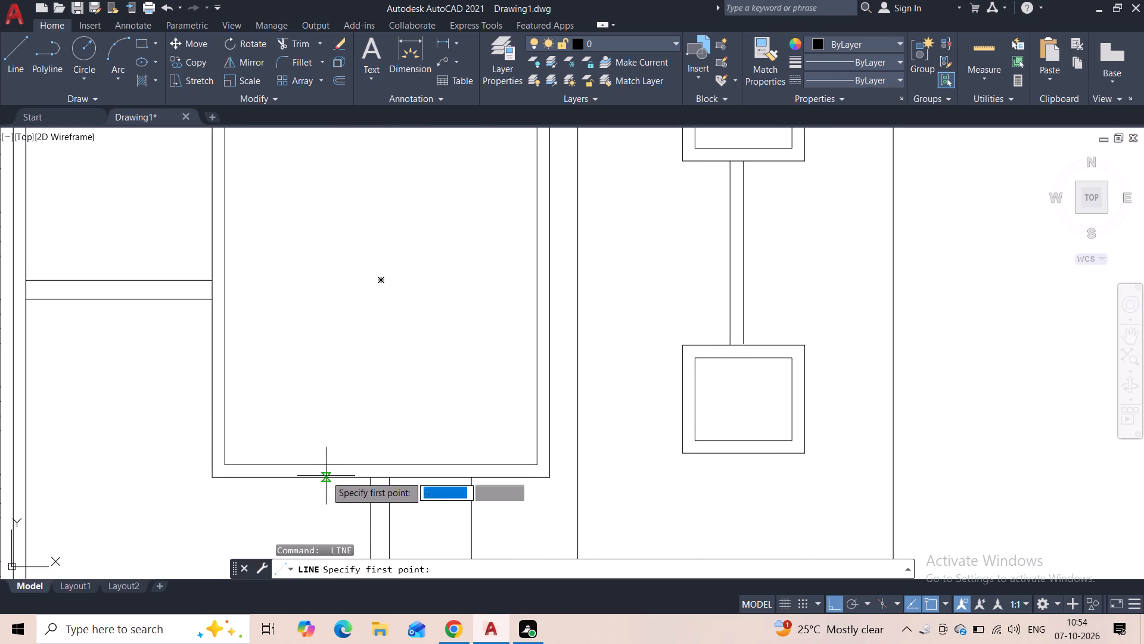
{"action": "scroll", "coordinate": [343, 346], "scroll_direction": "down", "scroll_amount": 1}
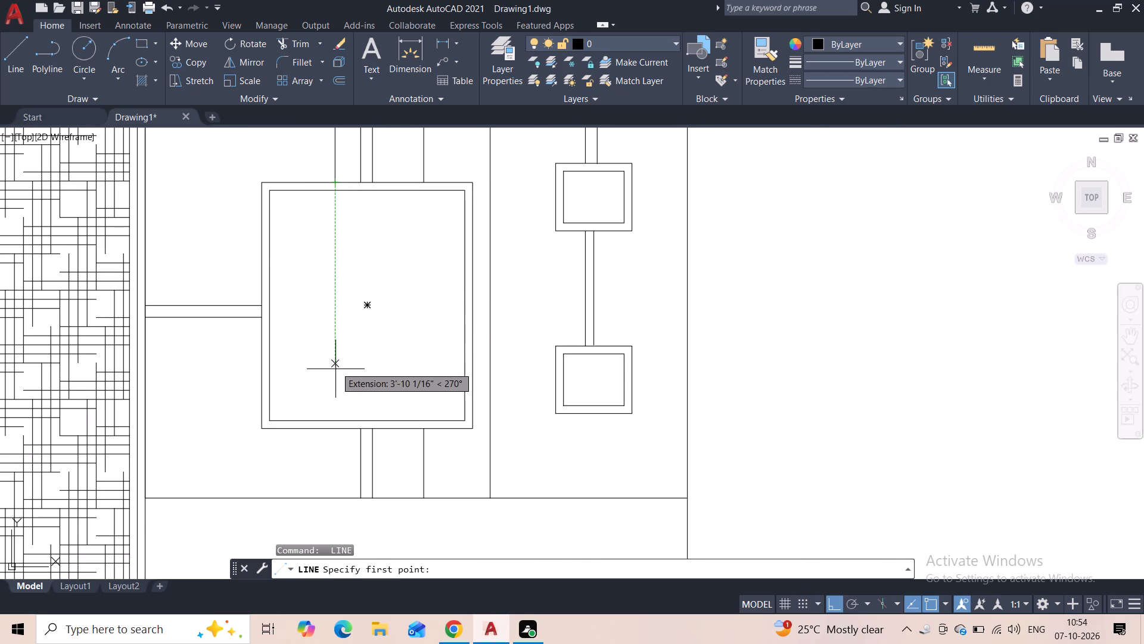
{"action": "left_click", "coordinate": [338, 432]}
{"action": "left_click", "coordinate": [334, 497]}
{"action": "key", "text": "Escape"}
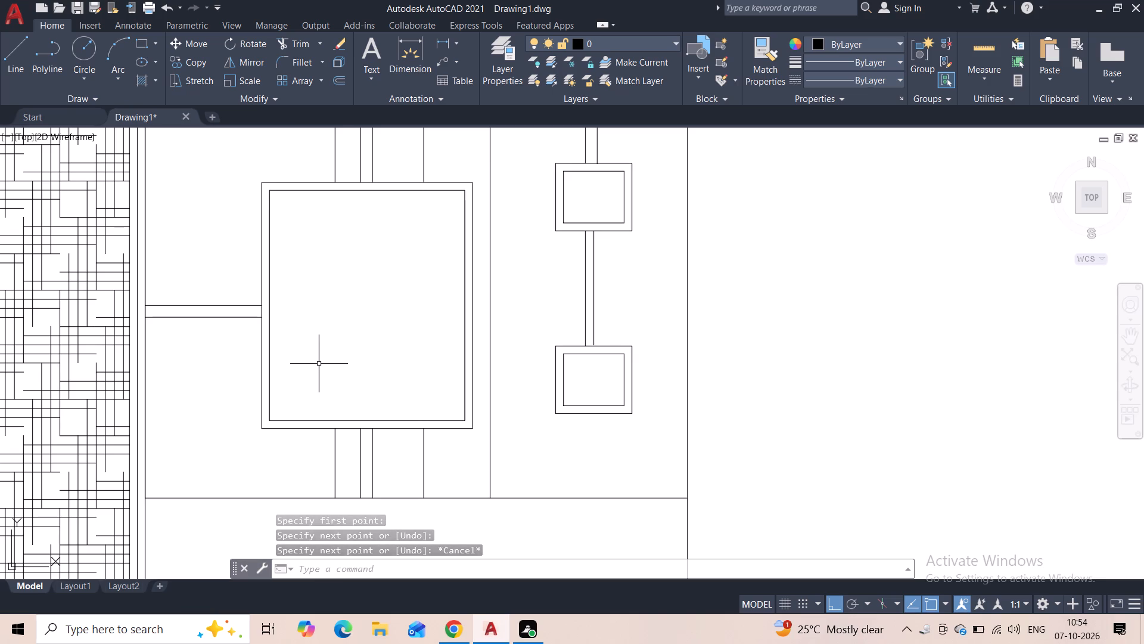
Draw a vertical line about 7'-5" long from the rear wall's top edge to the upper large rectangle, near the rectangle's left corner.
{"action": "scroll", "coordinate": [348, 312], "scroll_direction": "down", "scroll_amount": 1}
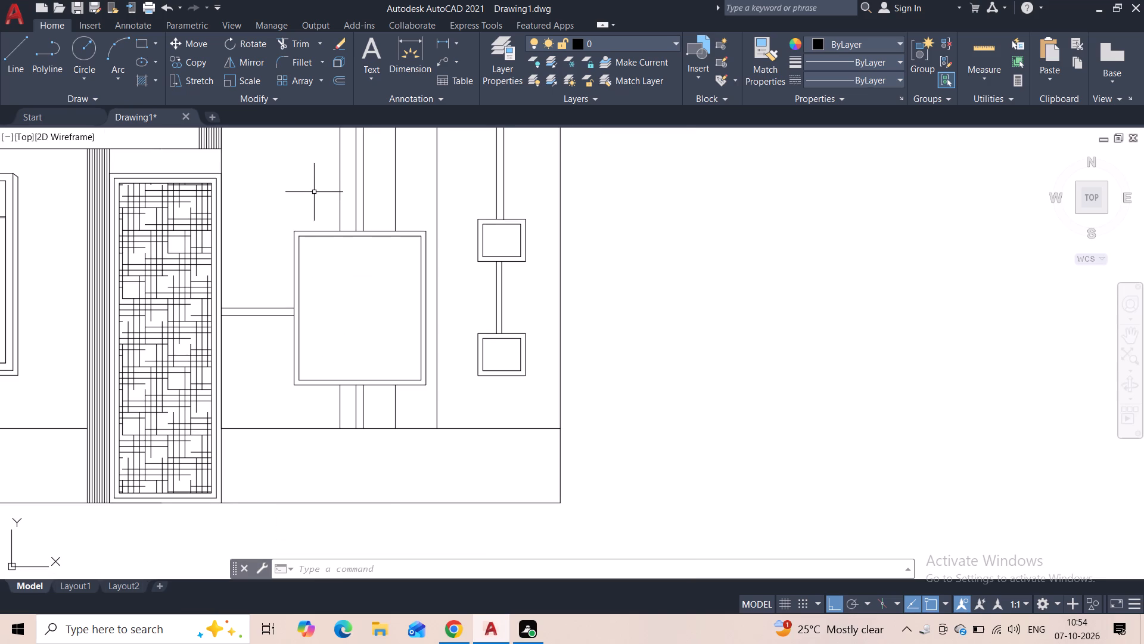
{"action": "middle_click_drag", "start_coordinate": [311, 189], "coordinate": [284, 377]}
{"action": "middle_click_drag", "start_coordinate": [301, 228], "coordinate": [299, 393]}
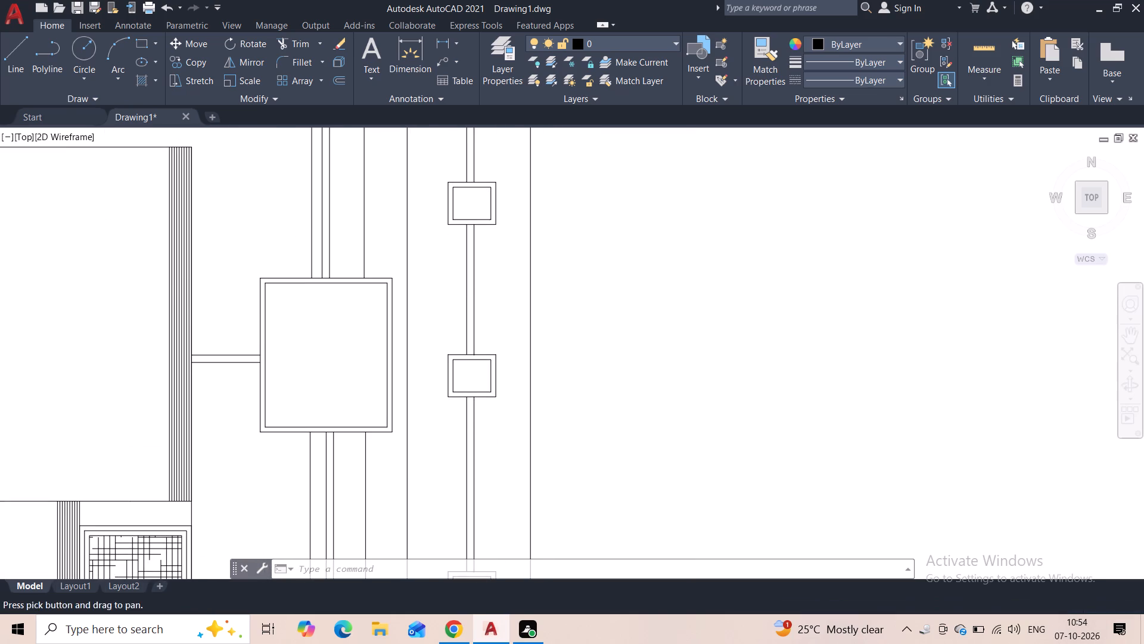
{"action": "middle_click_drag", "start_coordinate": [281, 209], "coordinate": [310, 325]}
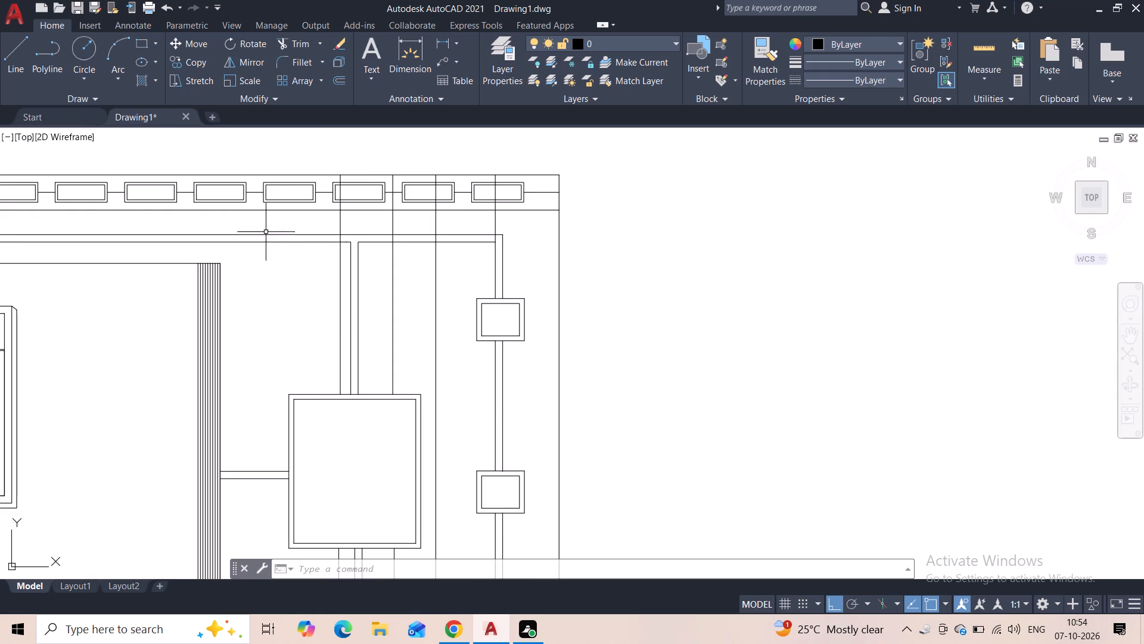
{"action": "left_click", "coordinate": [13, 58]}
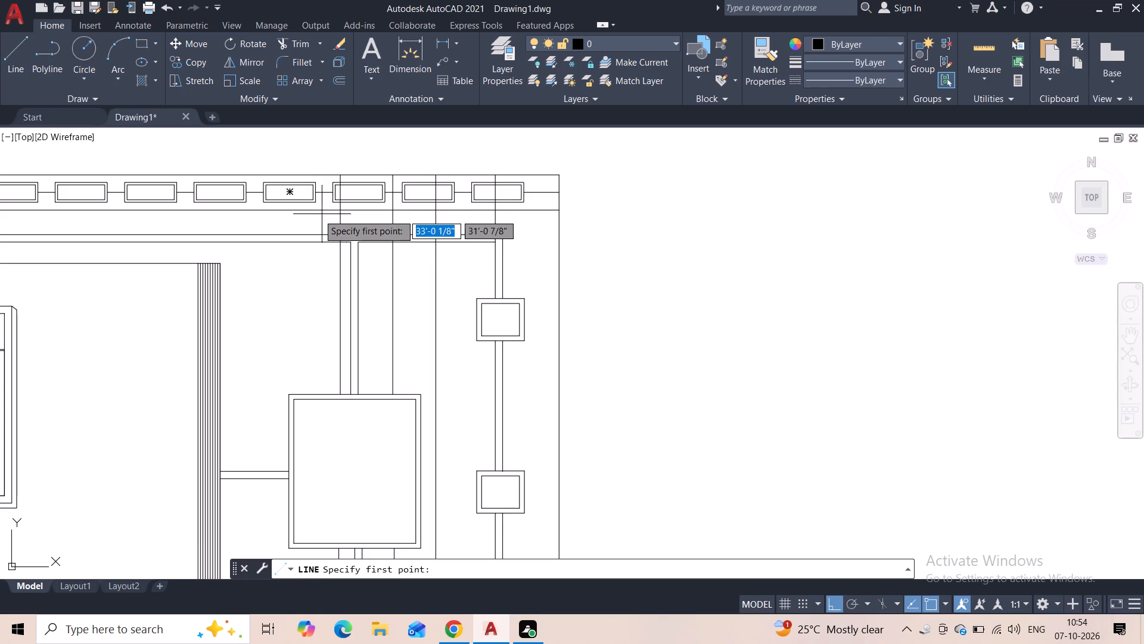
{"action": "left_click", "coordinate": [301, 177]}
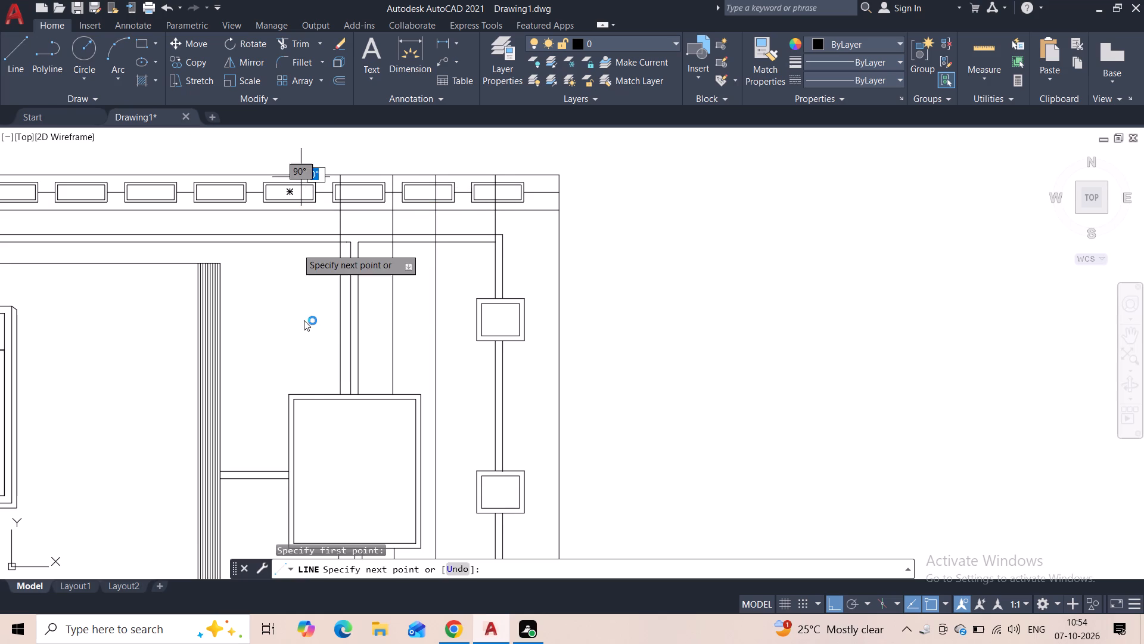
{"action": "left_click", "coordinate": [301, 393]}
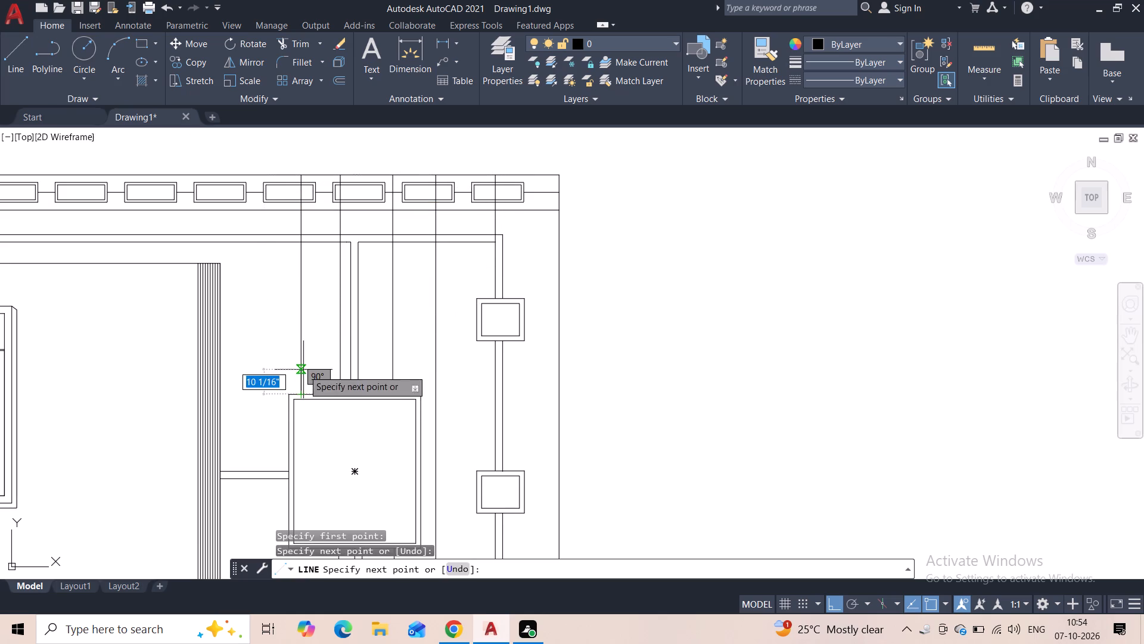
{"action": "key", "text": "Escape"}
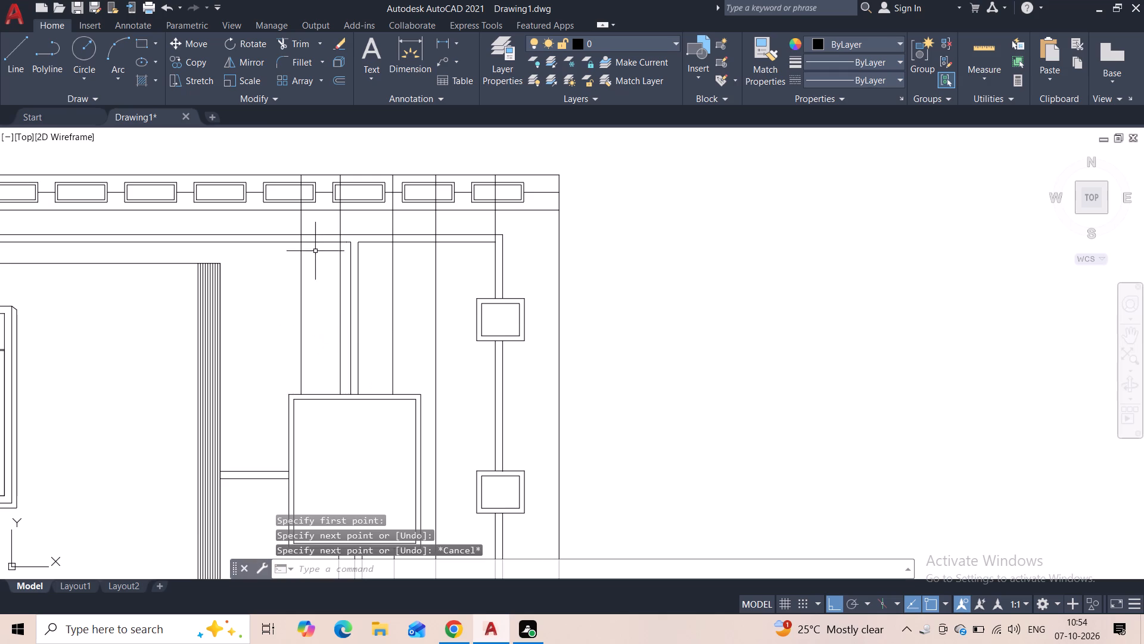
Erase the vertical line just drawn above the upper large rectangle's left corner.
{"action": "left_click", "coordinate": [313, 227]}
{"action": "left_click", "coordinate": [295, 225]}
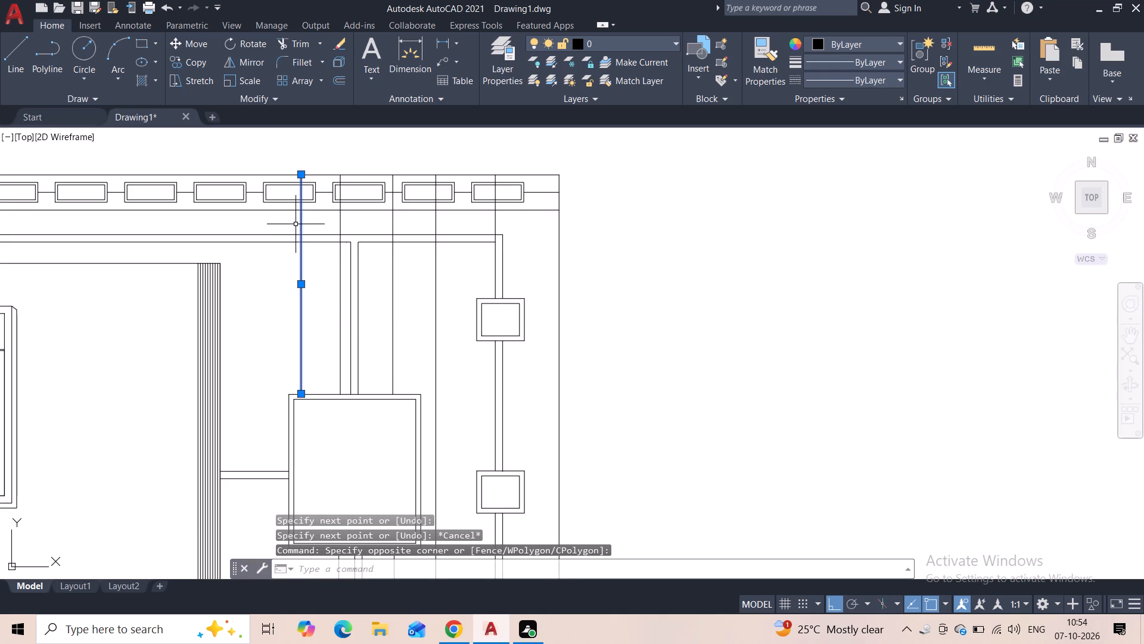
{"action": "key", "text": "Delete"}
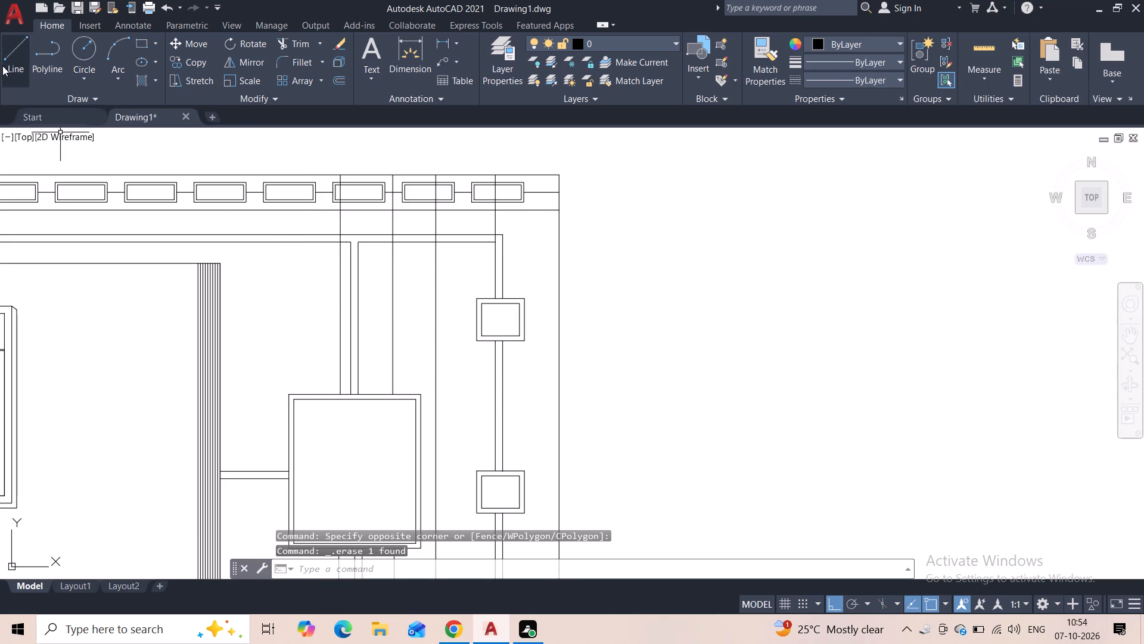
Draw a vertical line about 7'-5" long from the rear wall's top edge to the upper large rectangle, slightly farther inside its left corner.
{"action": "left_click", "coordinate": [5, 64]}
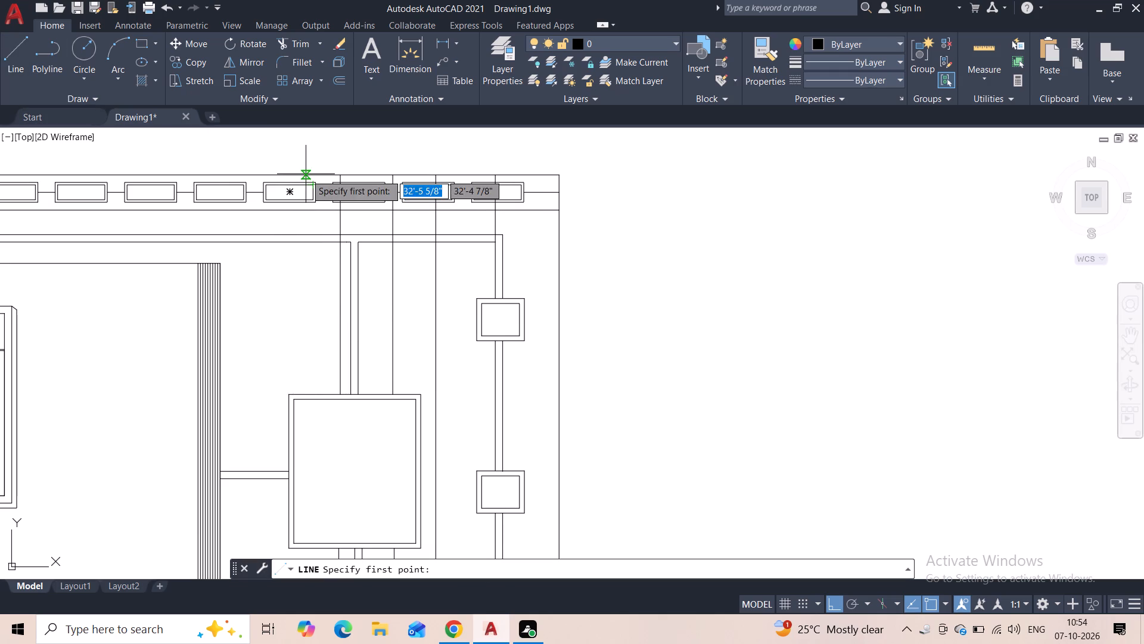
{"action": "left_click", "coordinate": [306, 174]}
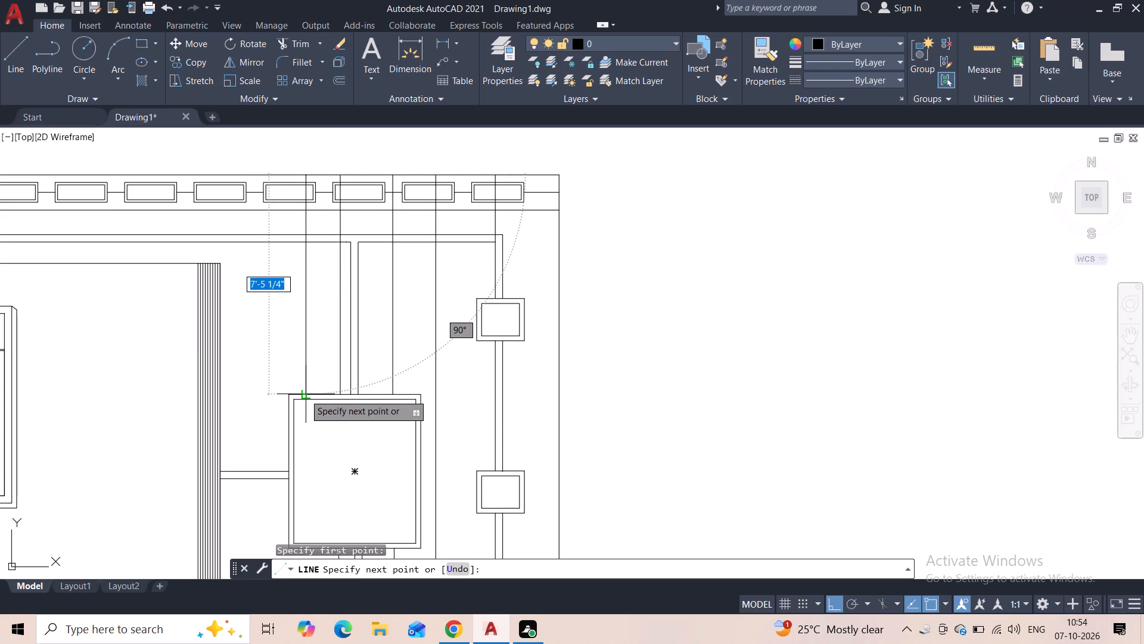
{"action": "left_click", "coordinate": [305, 394]}
{"action": "key", "text": "Escape"}
Continue the line near the large rectangles' left edges with a vertical segment about 5'-2" long between the two rectangles.
{"action": "middle_click_drag", "start_coordinate": [323, 340], "coordinate": [296, 184]}
{"action": "key", "text": "space"}
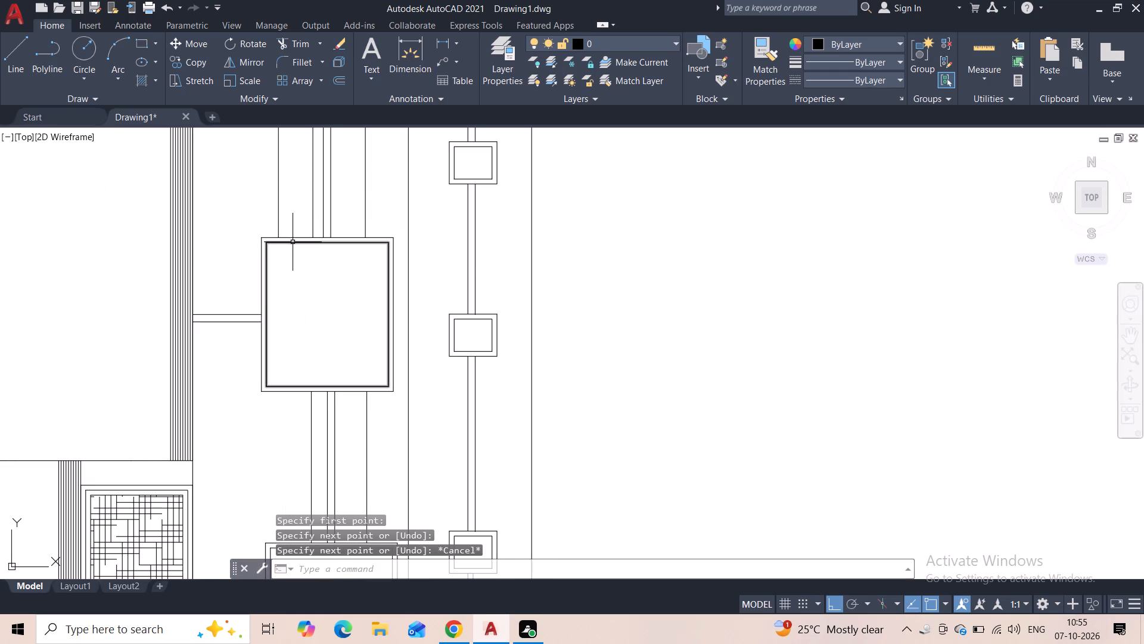
{"action": "left_click", "coordinate": [278, 394]}
{"action": "middle_click_drag", "start_coordinate": [275, 445], "coordinate": [273, 363]}
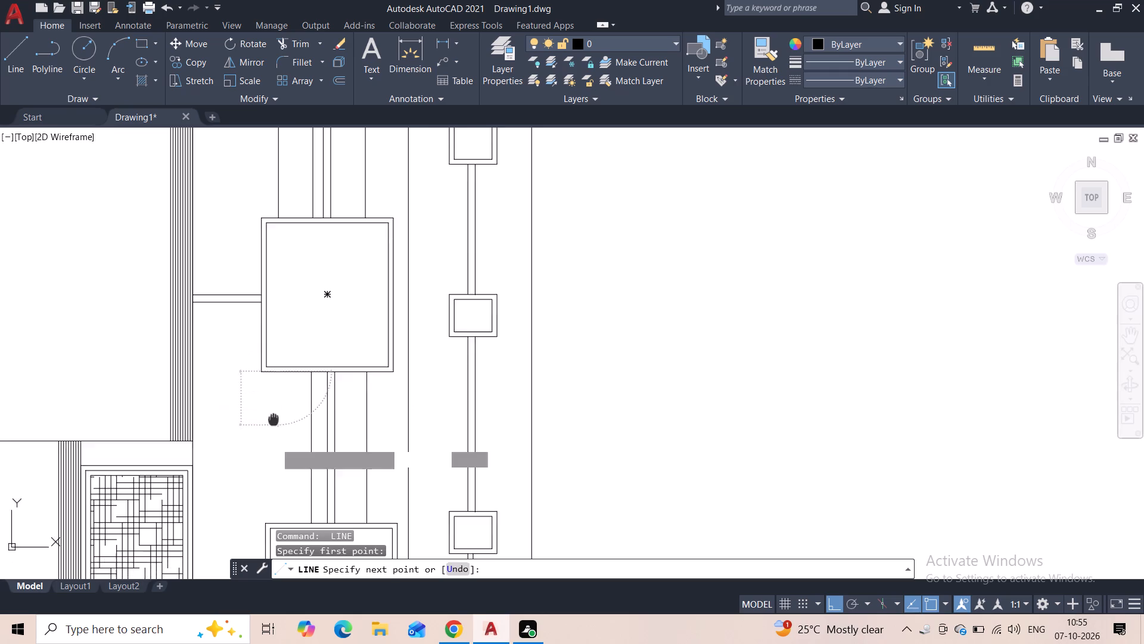
{"action": "middle_click_drag", "start_coordinate": [273, 363], "coordinate": [279, 151]}
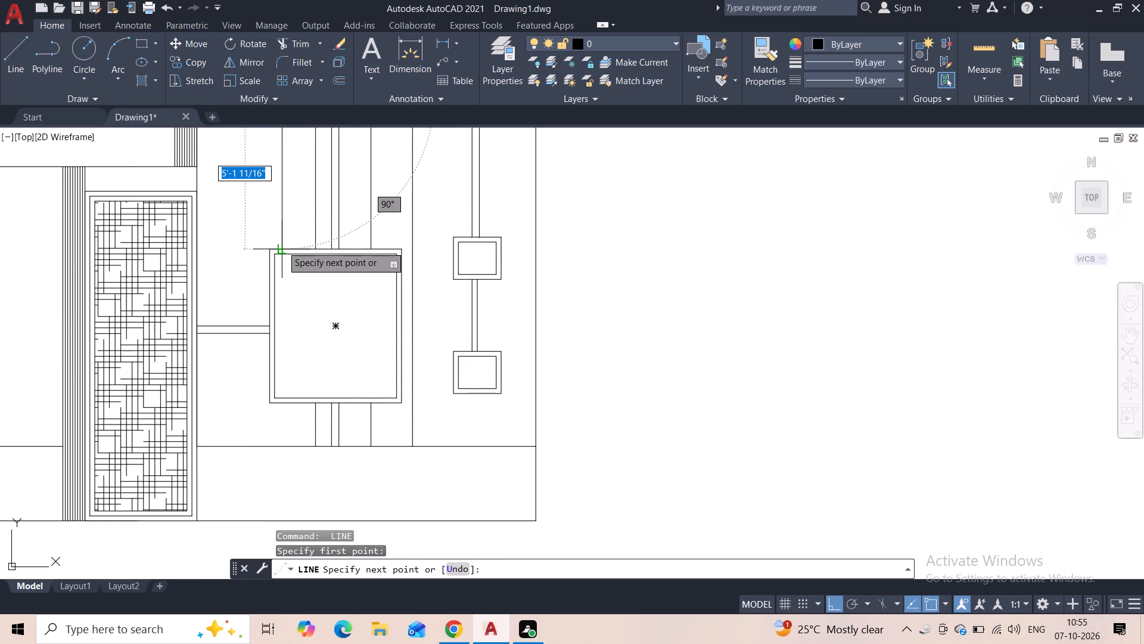
{"action": "left_click", "coordinate": [282, 246]}
{"action": "key", "text": "Escape"}
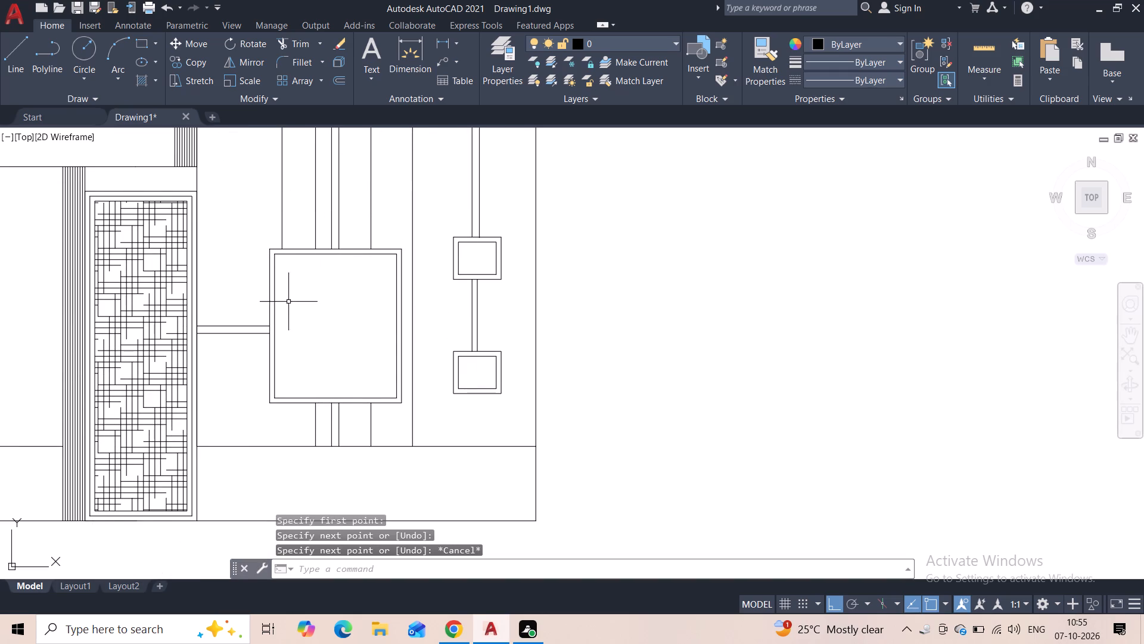
Draw a vertical line in the same alignment from the lower large rectangle's bottom edge down to the horizontal base line.
{"action": "middle_click_drag", "start_coordinate": [287, 315], "coordinate": [281, 276]}
{"action": "key", "text": "space"}
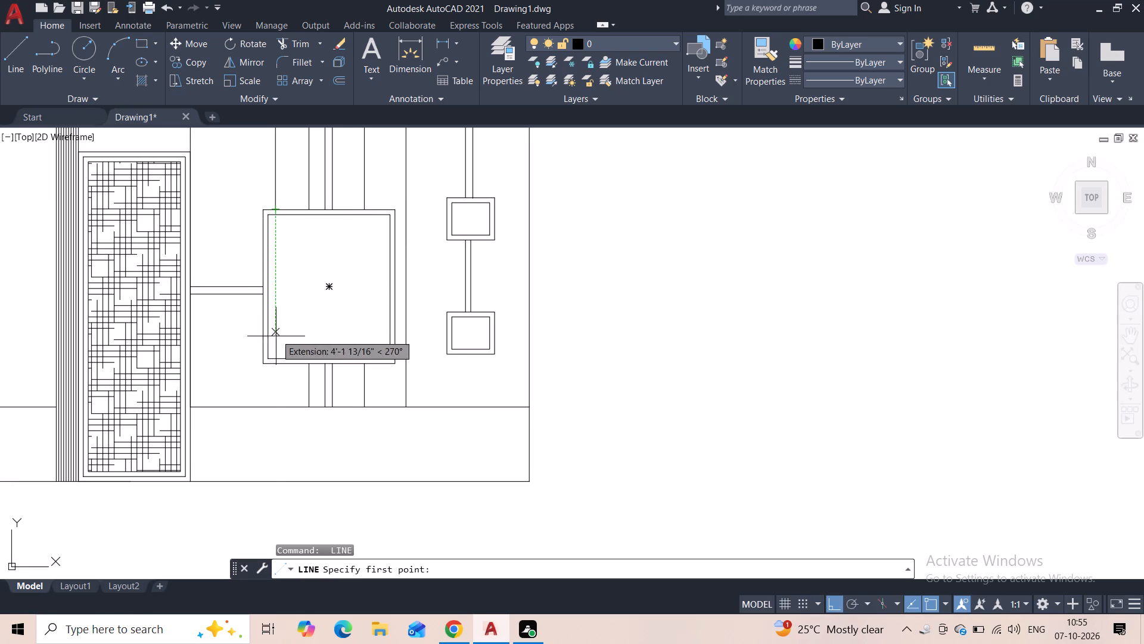
{"action": "left_click", "coordinate": [276, 367]}
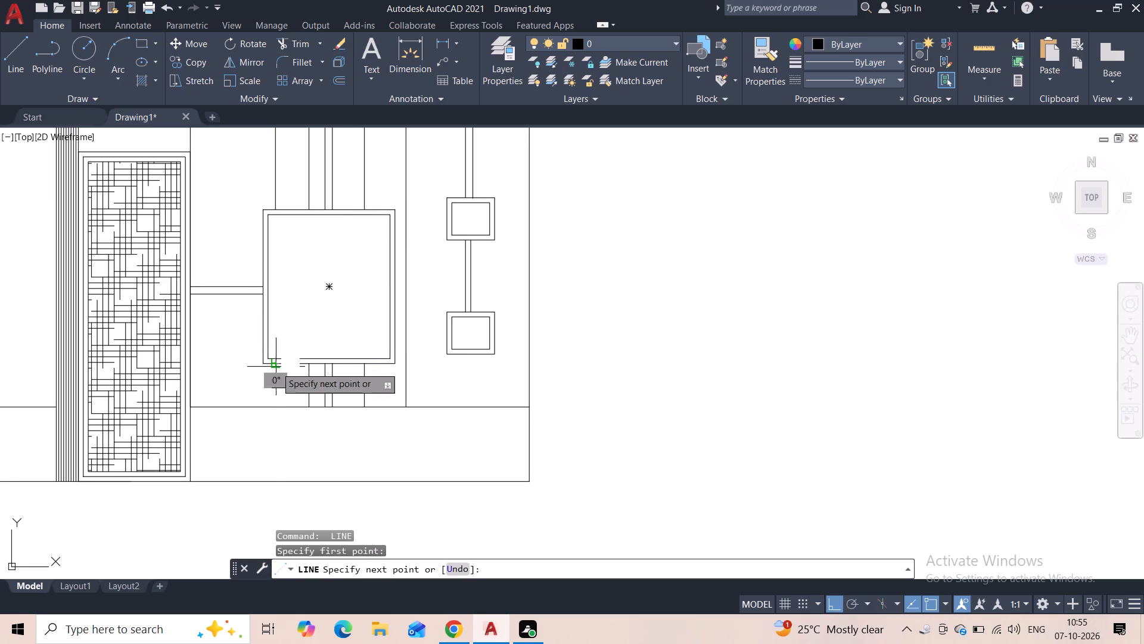
{"action": "left_click", "coordinate": [274, 403]}
{"action": "key", "text": "Escape"}
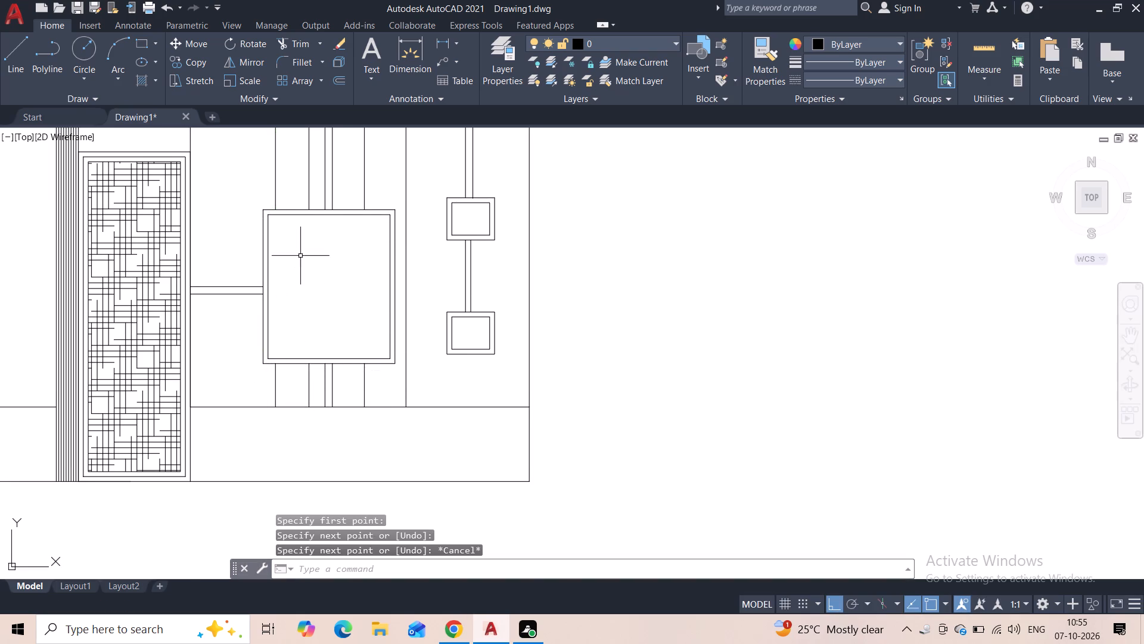
Draw a vertical line about 10'-1" long from the rear wall's top edge to the horizontal connector left of the upper large rectangle.
{"action": "middle_click_drag", "start_coordinate": [301, 273], "coordinate": [306, 408]}
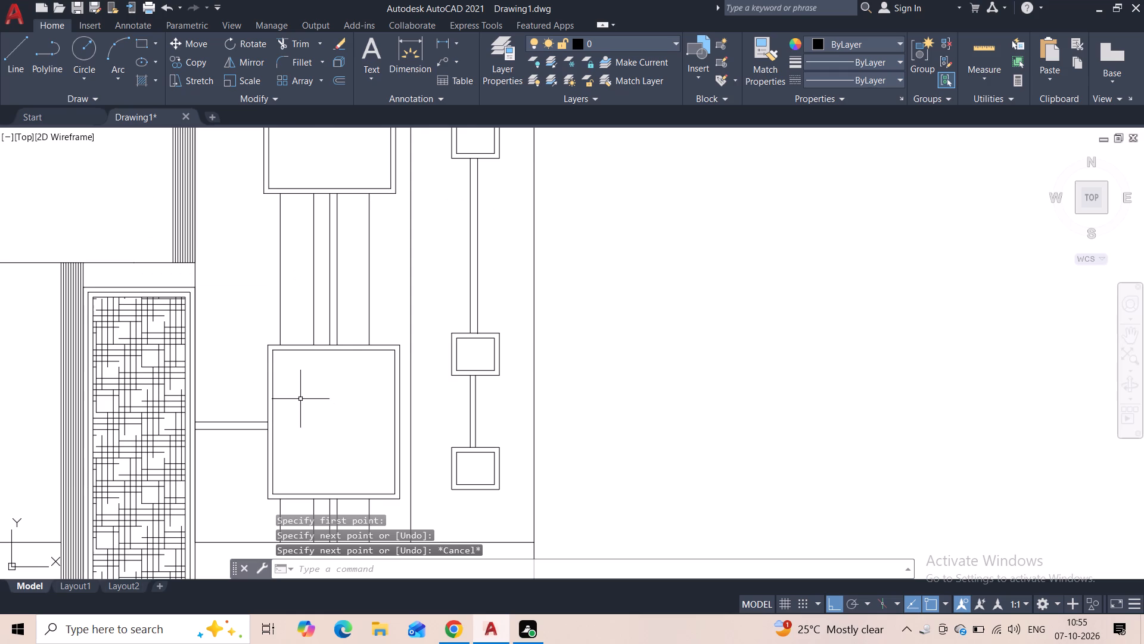
{"action": "middle_click_drag", "start_coordinate": [227, 244], "coordinate": [240, 445]}
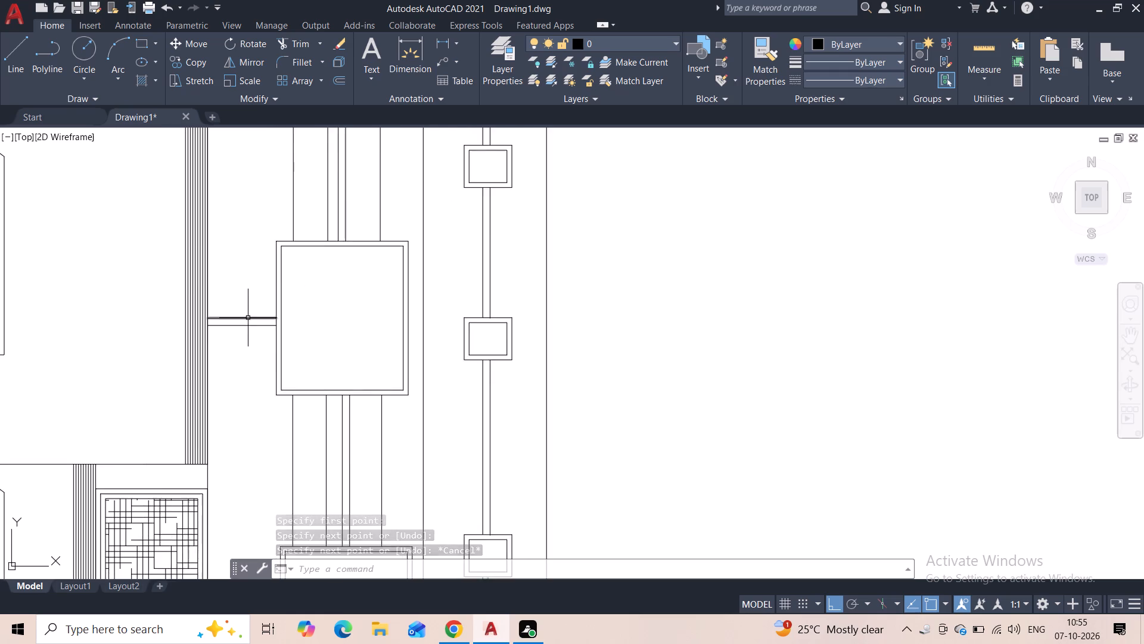
{"action": "scroll", "coordinate": [248, 318], "scroll_direction": "down", "scroll_amount": 1}
{"action": "middle_click_drag", "start_coordinate": [248, 263], "coordinate": [247, 320]}
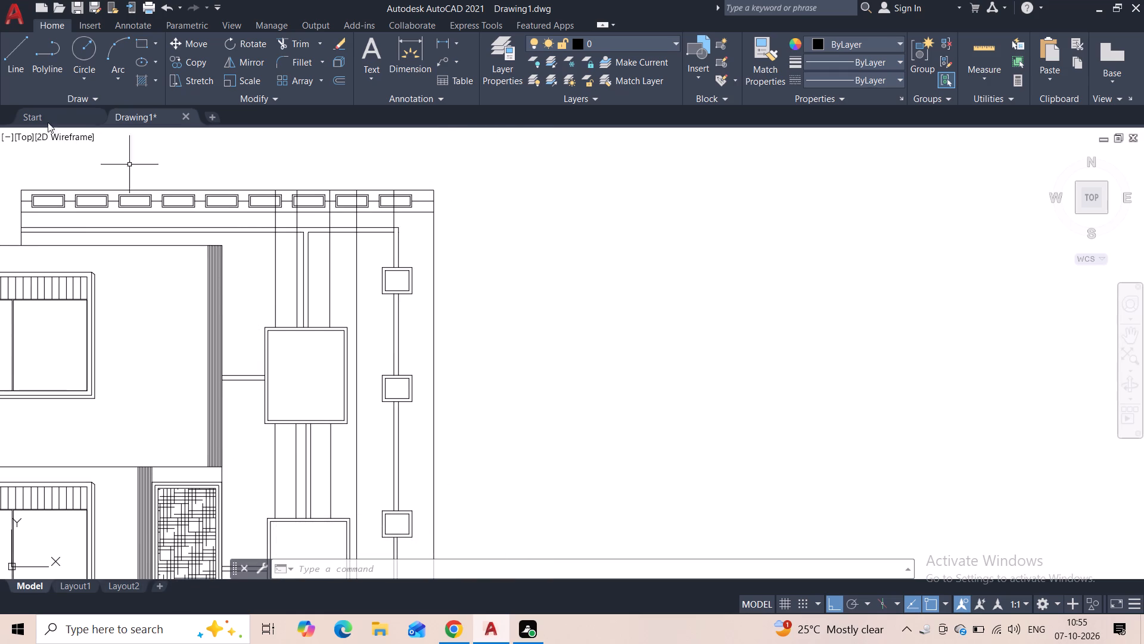
{"action": "left_click", "coordinate": [4, 67]}
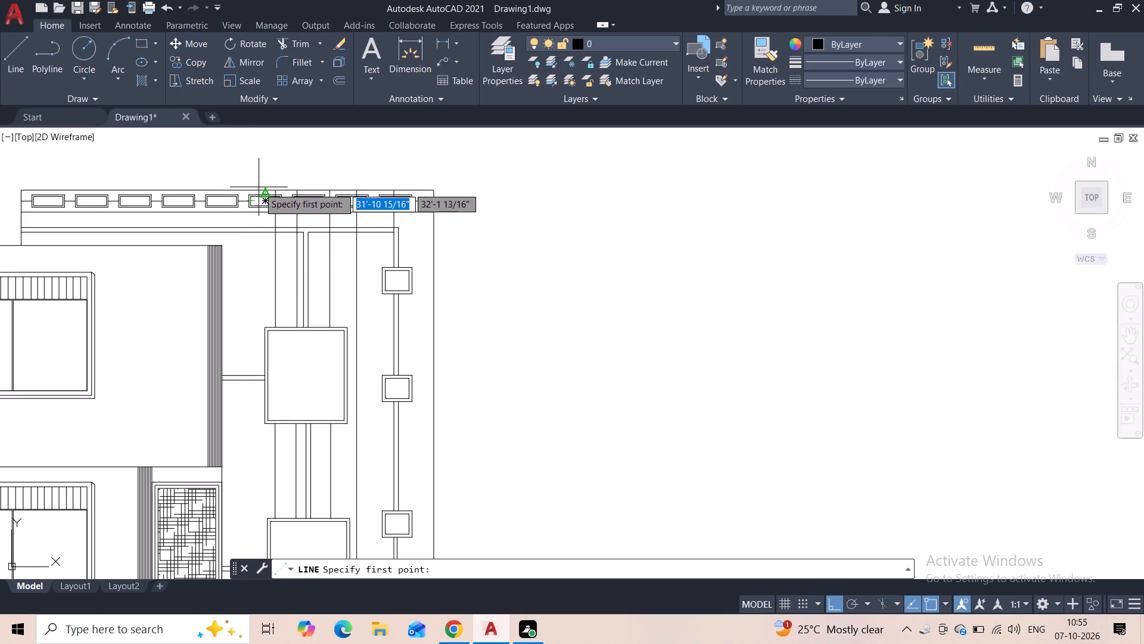
{"action": "scroll", "coordinate": [245, 192], "scroll_direction": "up", "scroll_amount": 2}
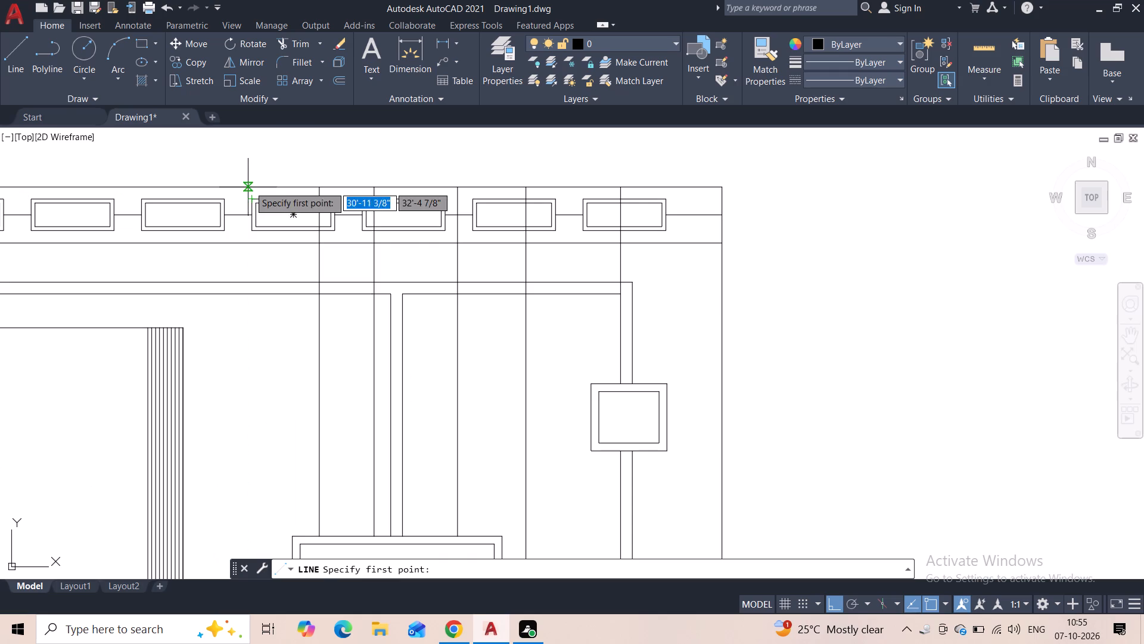
{"action": "left_click", "coordinate": [251, 186]}
{"action": "middle_click_drag", "start_coordinate": [238, 392], "coordinate": [236, 151]}
{"action": "middle_click_drag", "start_coordinate": [231, 404], "coordinate": [223, 177]}
{"action": "scroll", "coordinate": [219, 199], "scroll_direction": "down", "scroll_amount": 2}
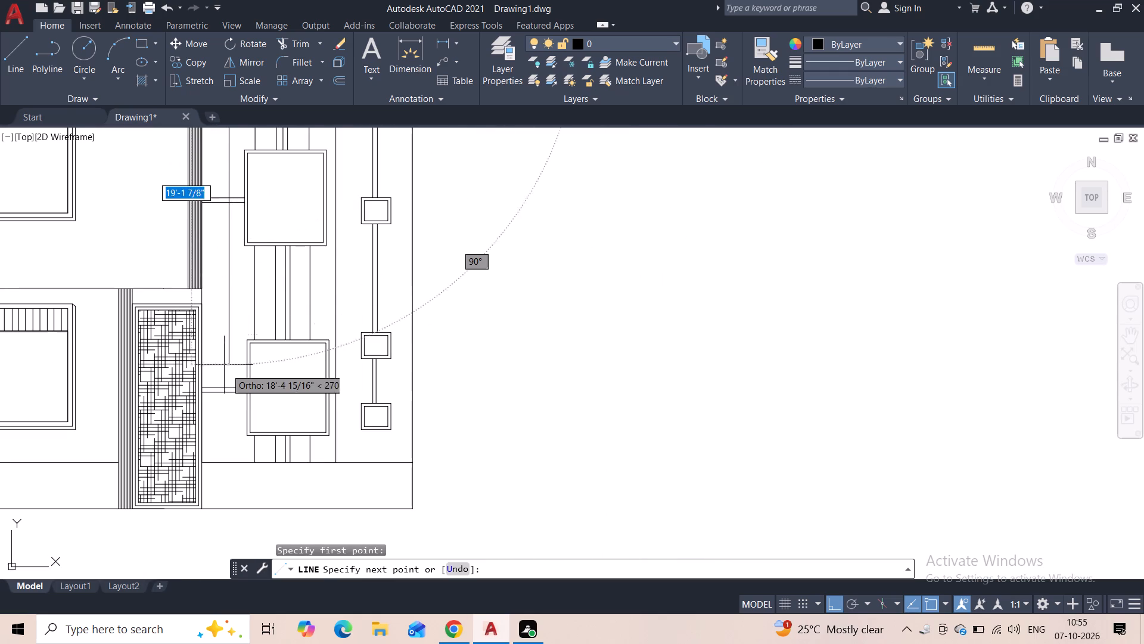
{"action": "left_click", "coordinate": [229, 198]}
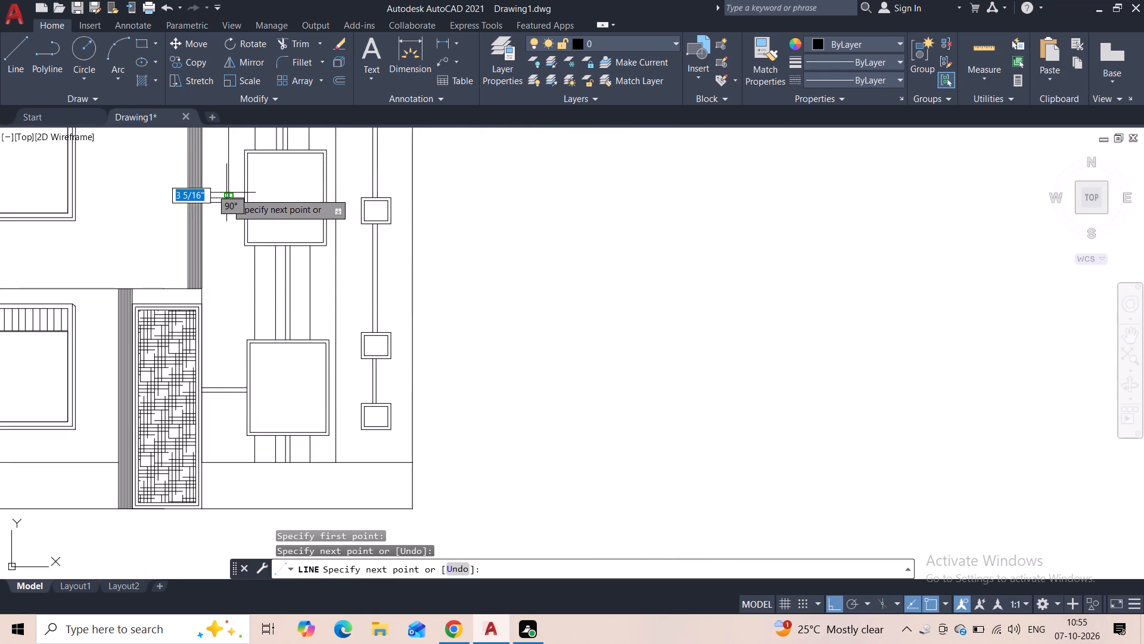
{"action": "key", "text": "Escape"}
{"action": "key", "text": "Escape"}
Continue that line with a vertical segment about 9'-11" long from the upper horizontal connector to the lower horizontal connector.
{"action": "key", "text": "space"}
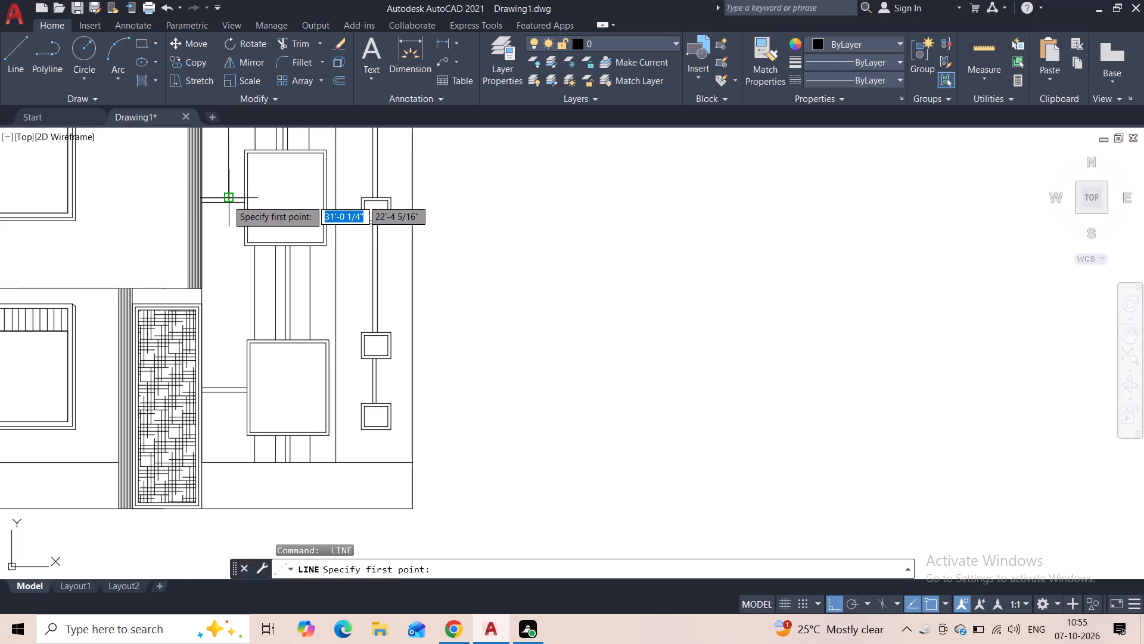
{"action": "scroll", "coordinate": [227, 200], "scroll_direction": "up", "scroll_amount": 1}
{"action": "left_click", "coordinate": [227, 205]}
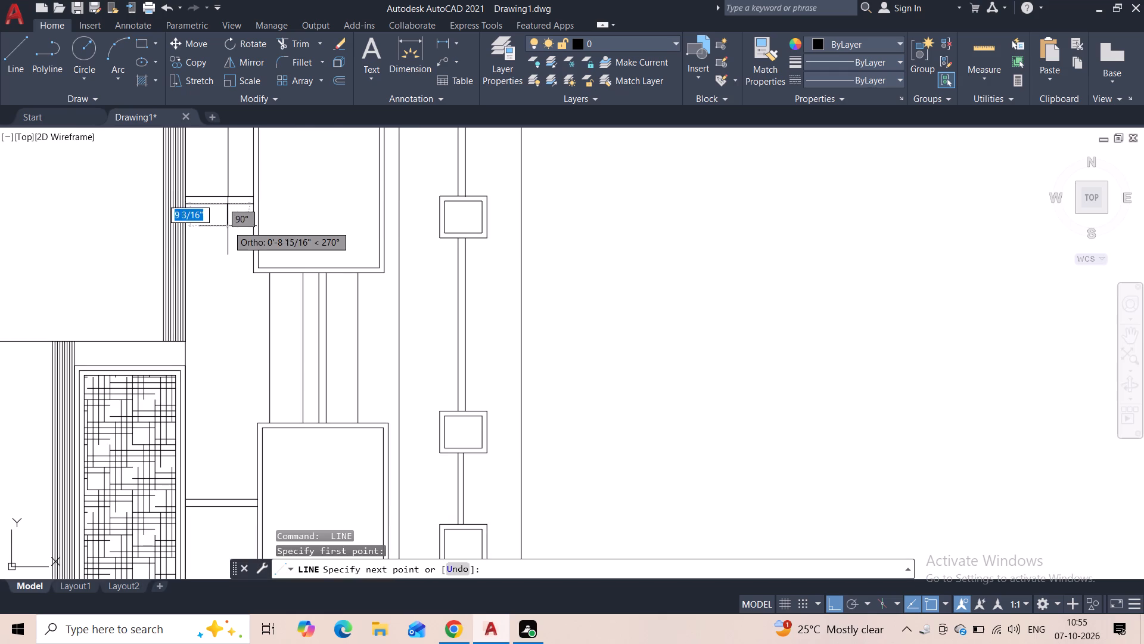
{"action": "middle_click_drag", "start_coordinate": [222, 320], "coordinate": [222, 230]}
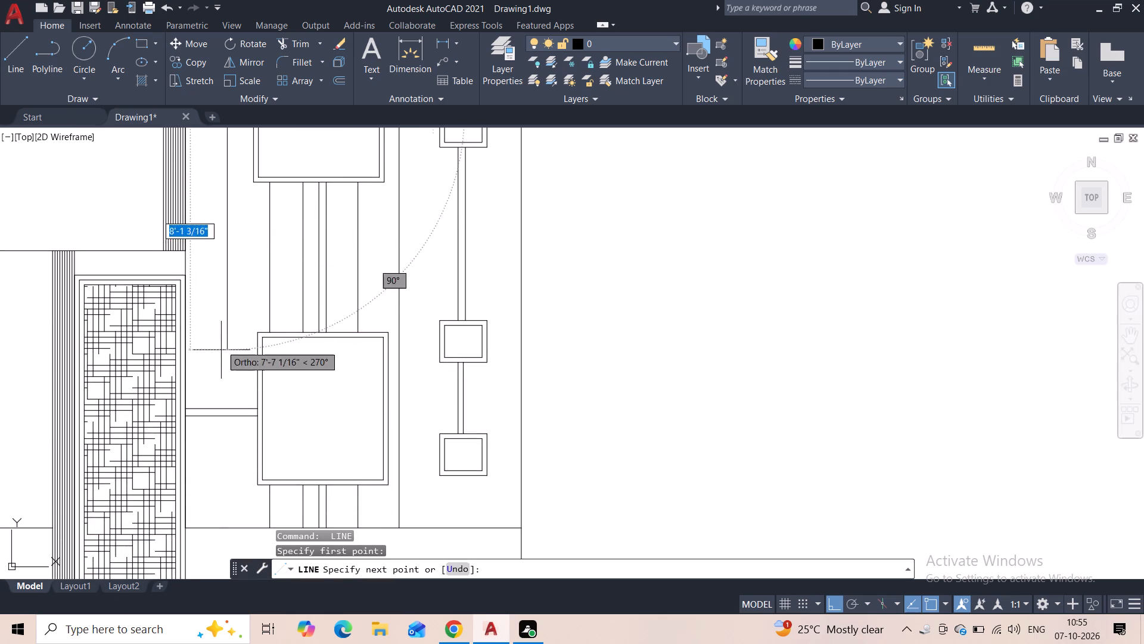
{"action": "left_click", "coordinate": [227, 408]}
{"action": "key", "text": "Escape"}
Draw a vertical line in the same alignment from the lower horizontal connector's bottom edge down to the horizontal base line.
{"action": "middle_click_drag", "start_coordinate": [234, 368], "coordinate": [234, 369]}
{"action": "scroll", "coordinate": [234, 369], "scroll_direction": "up", "scroll_amount": 1}
{"action": "middle_click_drag", "start_coordinate": [234, 369], "coordinate": [215, 265]}
{"action": "key", "text": "space"}
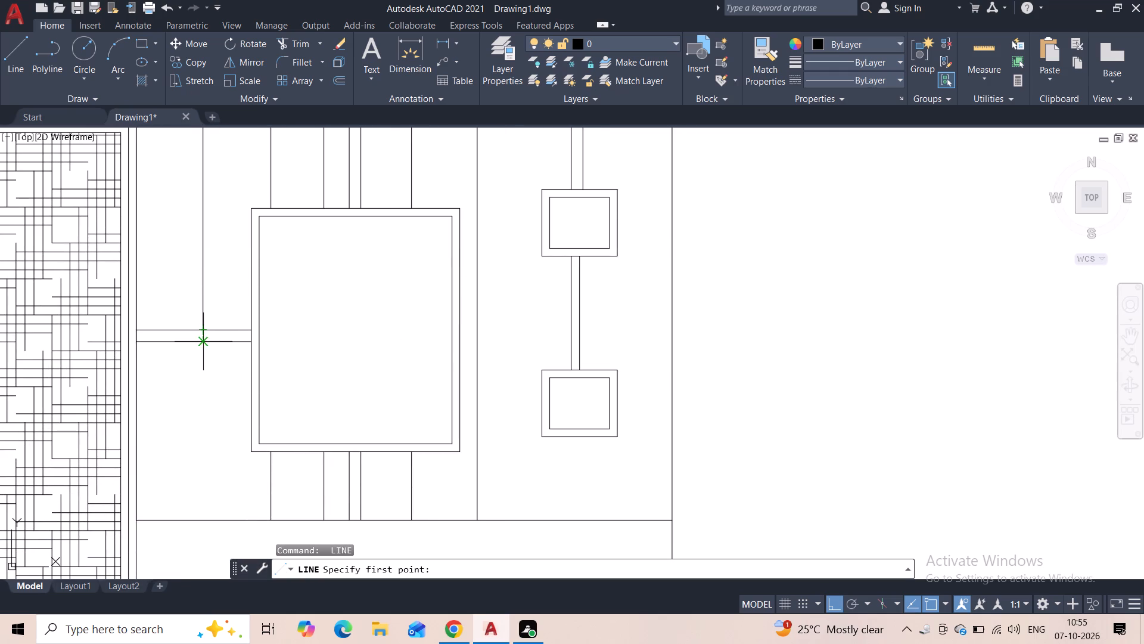
{"action": "left_click", "coordinate": [201, 347]}
{"action": "middle_click_drag", "start_coordinate": [211, 401], "coordinate": [207, 286]}
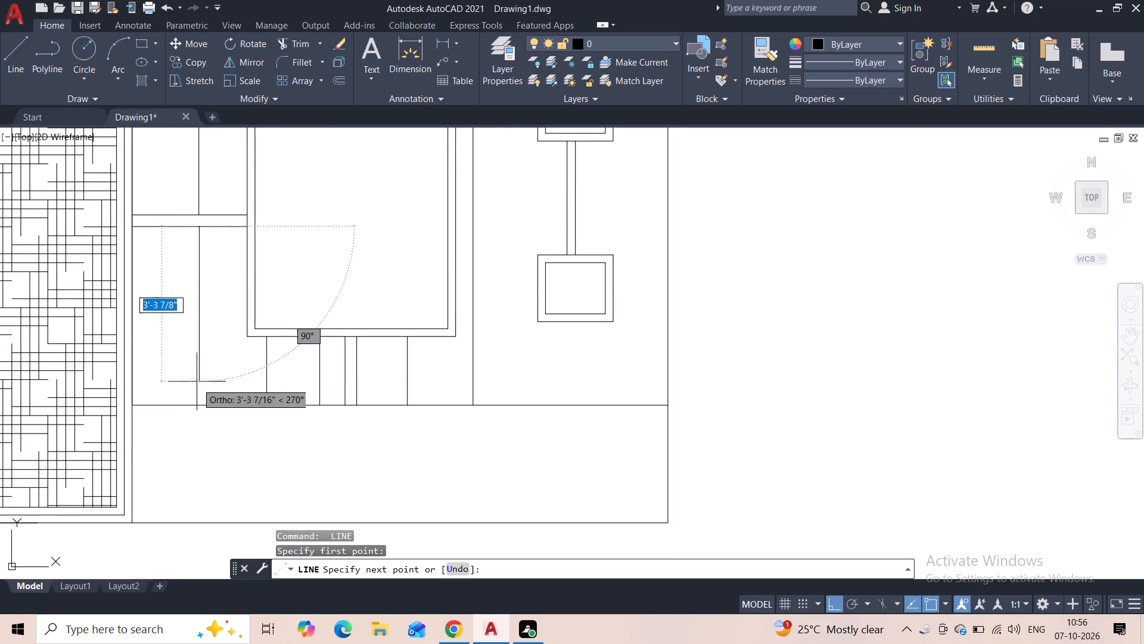
{"action": "left_click", "coordinate": [199, 404]}
{"action": "key", "text": "Escape"}
Draw a vertical line from the rear wall's top edge down to the upper horizontal connector, between the line strip and the existing dividing line.
{"action": "scroll", "coordinate": [184, 341], "scroll_direction": "down", "scroll_amount": 2}
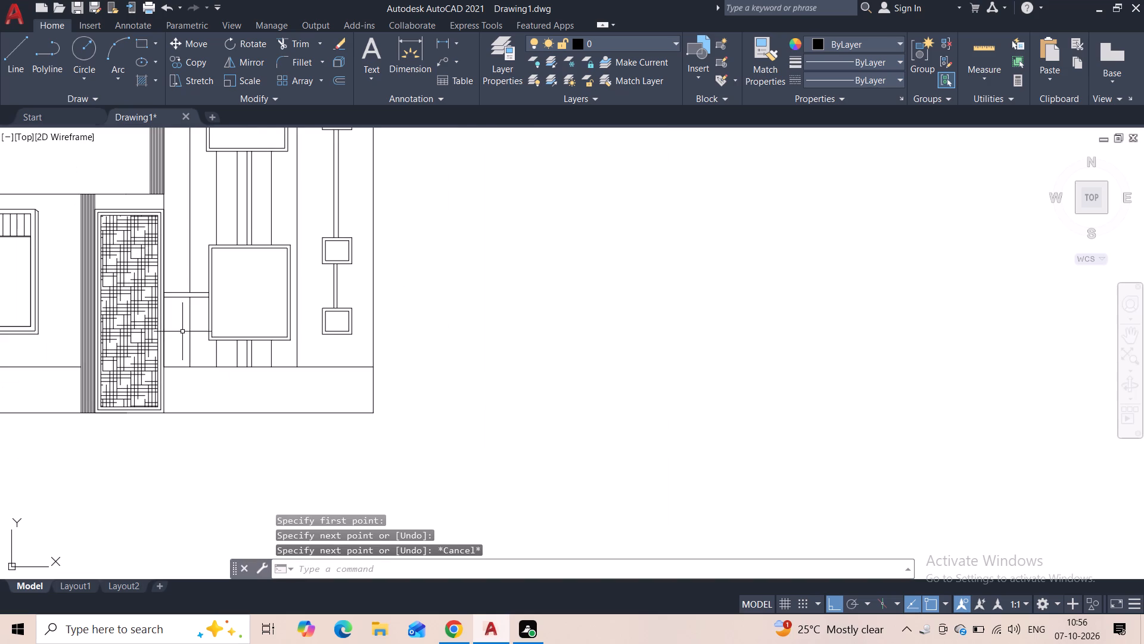
{"action": "middle_click_drag", "start_coordinate": [197, 230], "coordinate": [210, 404]}
{"action": "scroll", "coordinate": [207, 342], "scroll_direction": "down", "scroll_amount": 2}
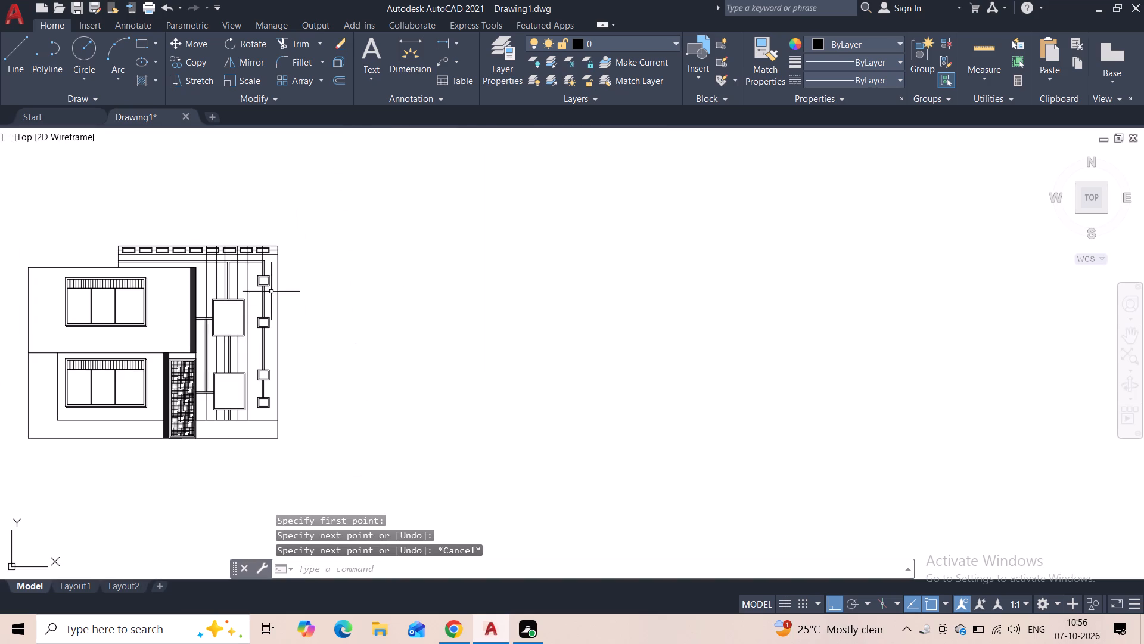
{"action": "middle_click_drag", "start_coordinate": [285, 282], "coordinate": [361, 285]}
{"action": "scroll", "coordinate": [299, 279], "scroll_direction": "up", "scroll_amount": 2}
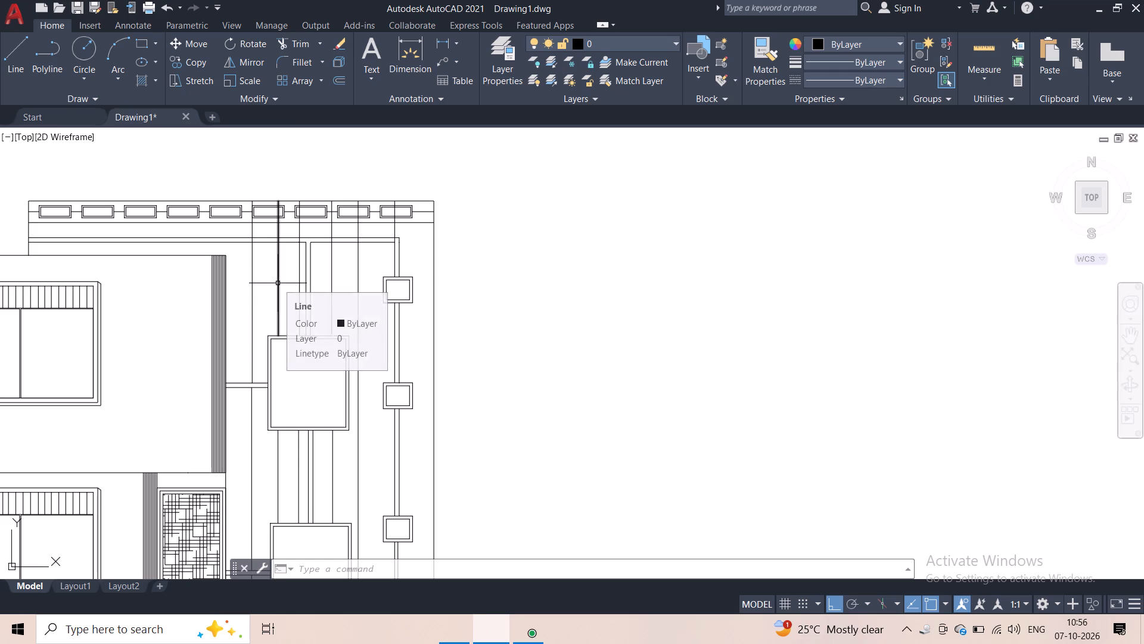
{"action": "middle_click_drag", "start_coordinate": [244, 301], "coordinate": [270, 251]}
{"action": "scroll", "coordinate": [270, 251], "scroll_direction": "down", "scroll_amount": 1}
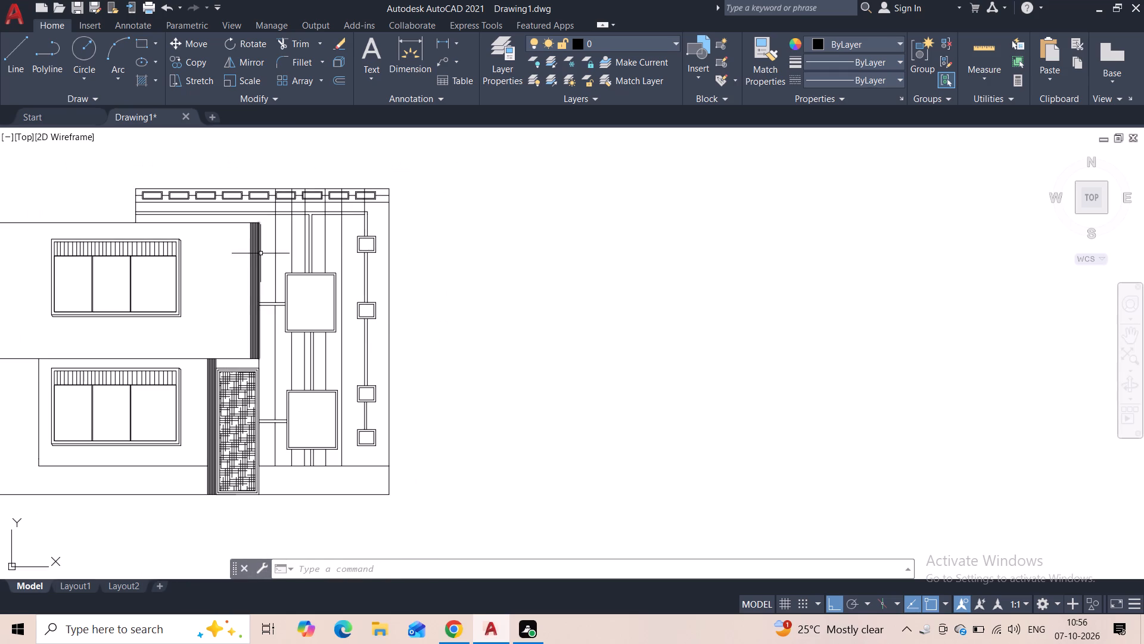
{"action": "left_click", "coordinate": [19, 55]}
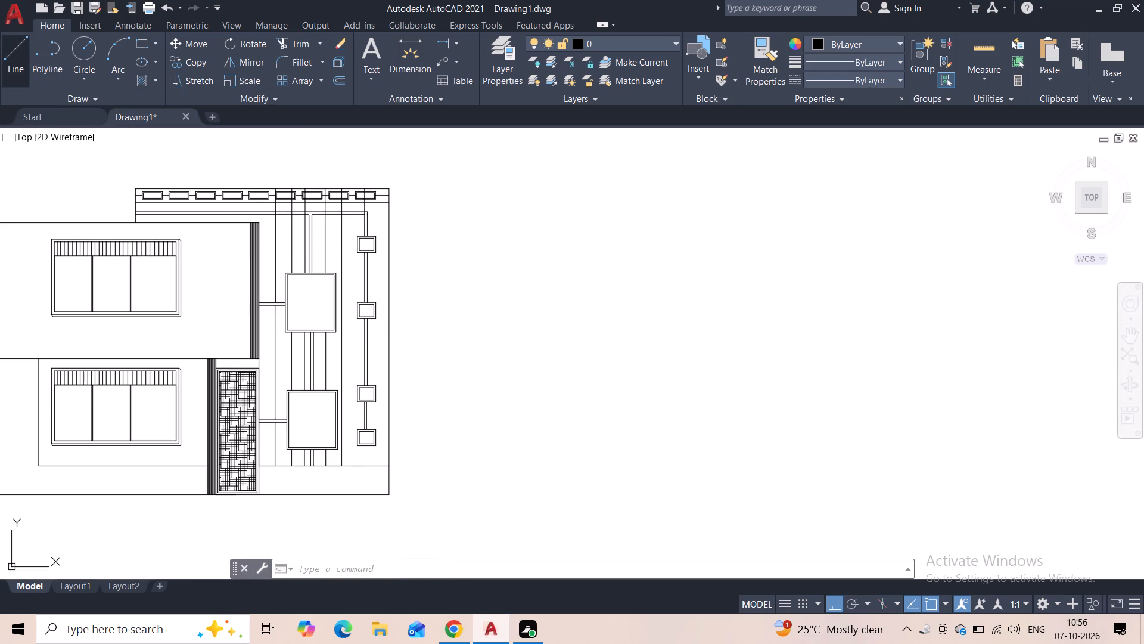
{"action": "scroll", "coordinate": [263, 197], "scroll_direction": "up", "scroll_amount": 3}
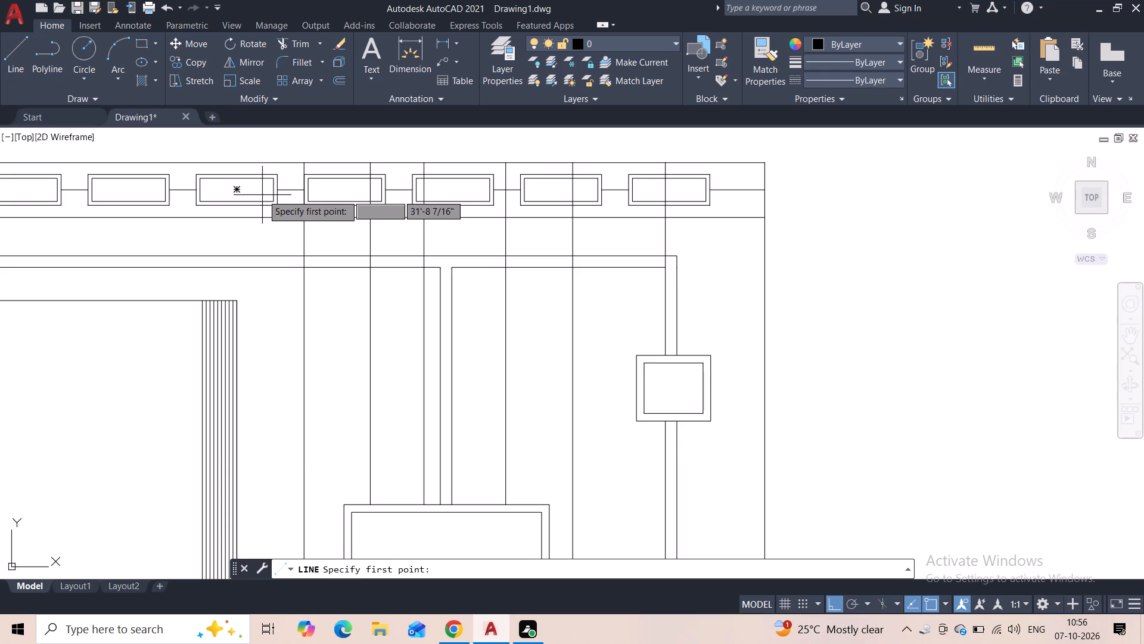
{"action": "left_click", "coordinate": [266, 165]}
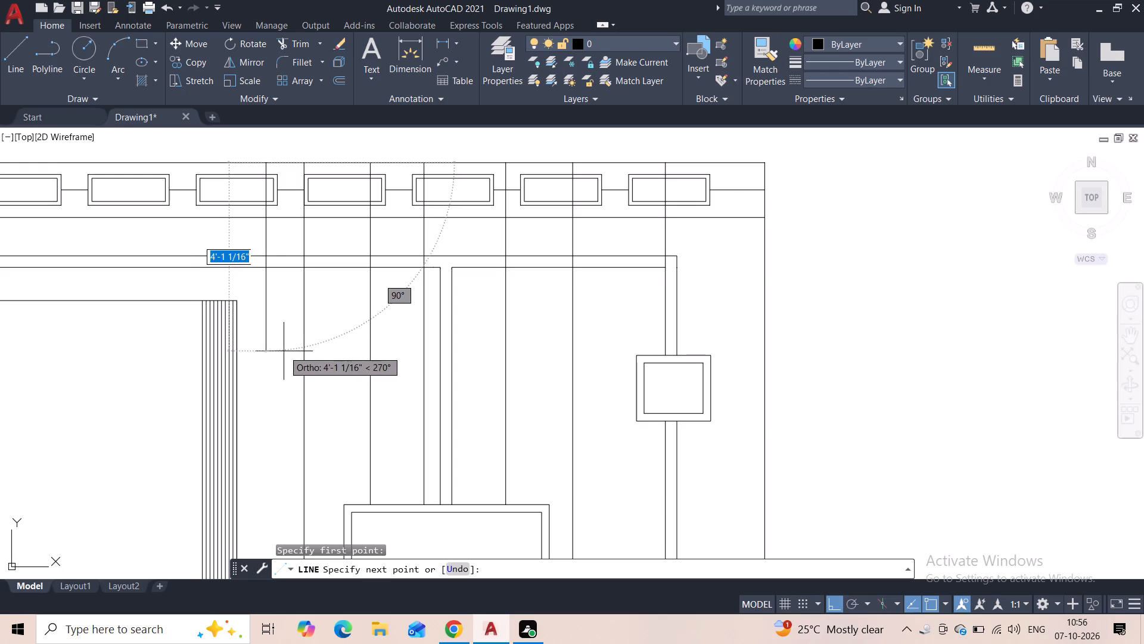
{"action": "middle_click_drag", "start_coordinate": [281, 353], "coordinate": [250, 188]}
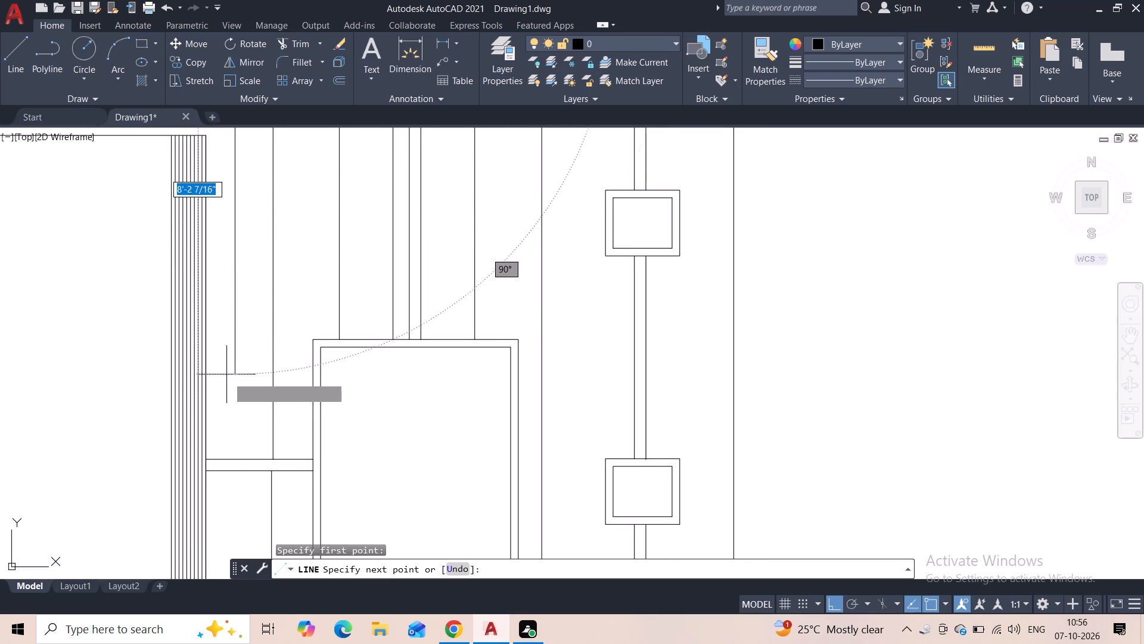
{"action": "left_click", "coordinate": [234, 456]}
{"action": "key", "text": "Escape"}
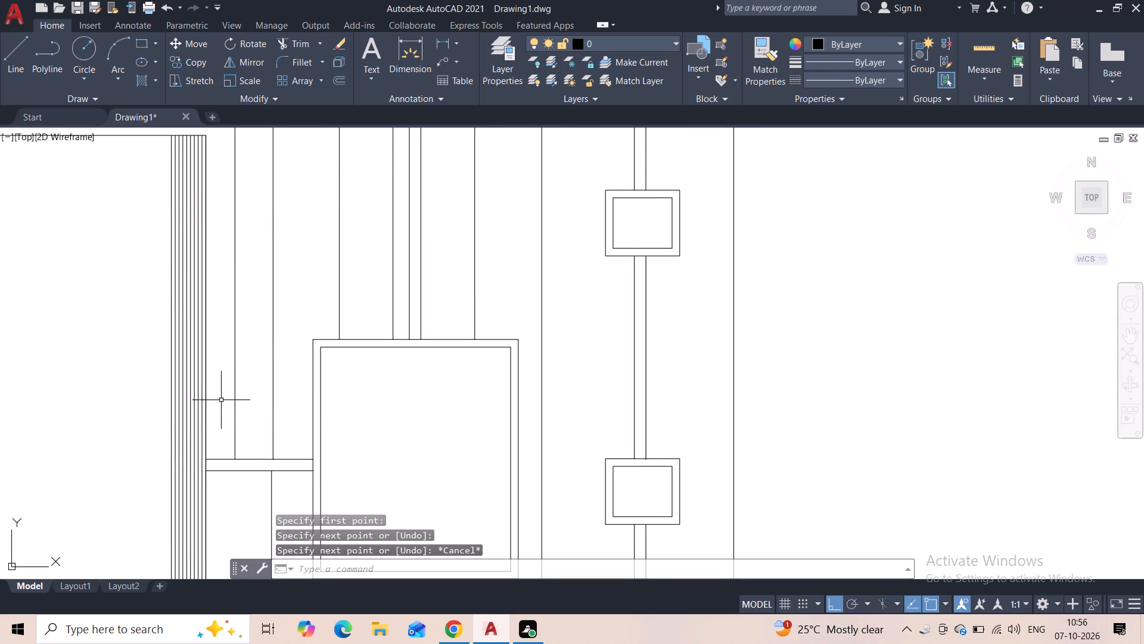
Continue that line with a vertical segment from the upper horizontal connector's bottom edge to the lower horizontal connector's top edge.
{"action": "key", "text": "space"}
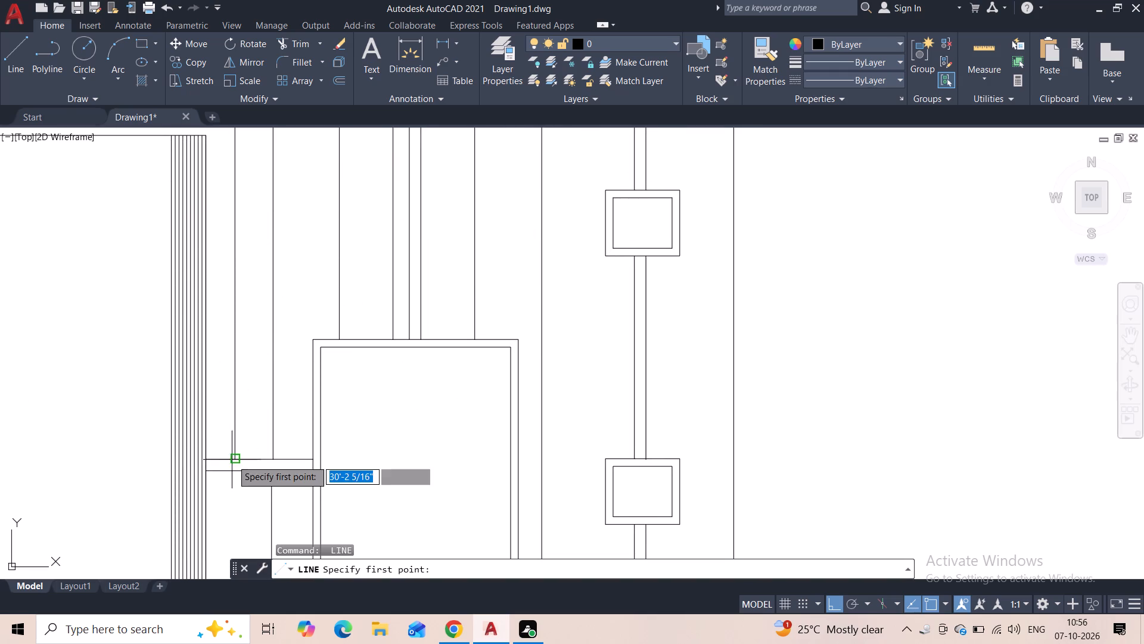
{"action": "left_click", "coordinate": [235, 472]}
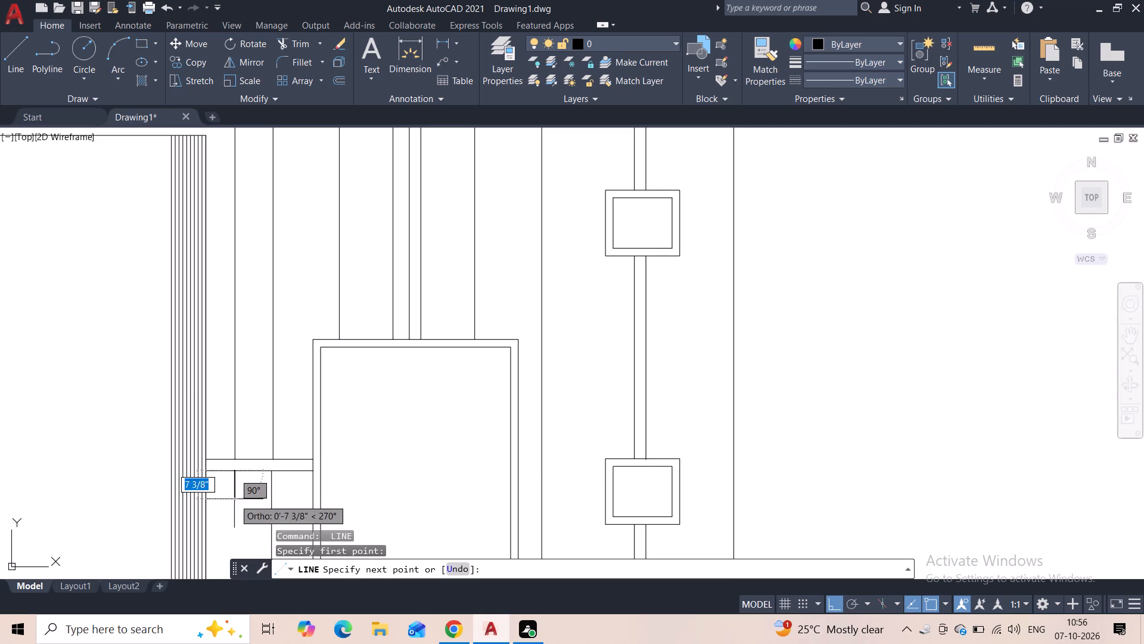
{"action": "middle_click_drag", "start_coordinate": [232, 500], "coordinate": [231, 191]}
{"action": "scroll", "coordinate": [235, 261], "scroll_direction": "down", "scroll_amount": 1}
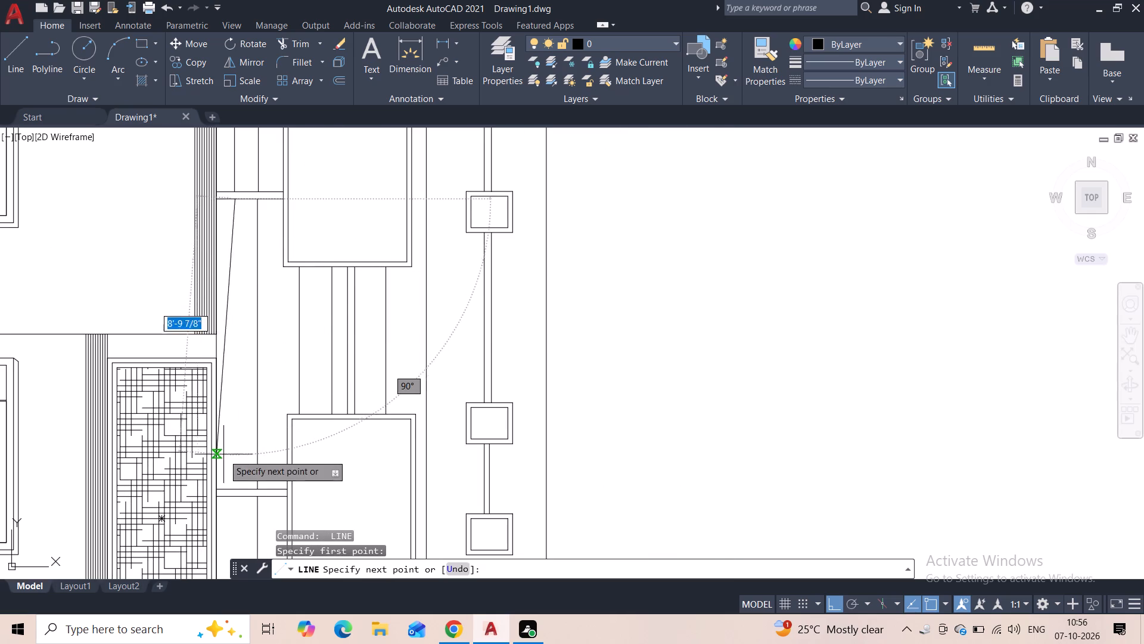
{"action": "left_click", "coordinate": [235, 488]}
{"action": "key", "text": "Escape"}
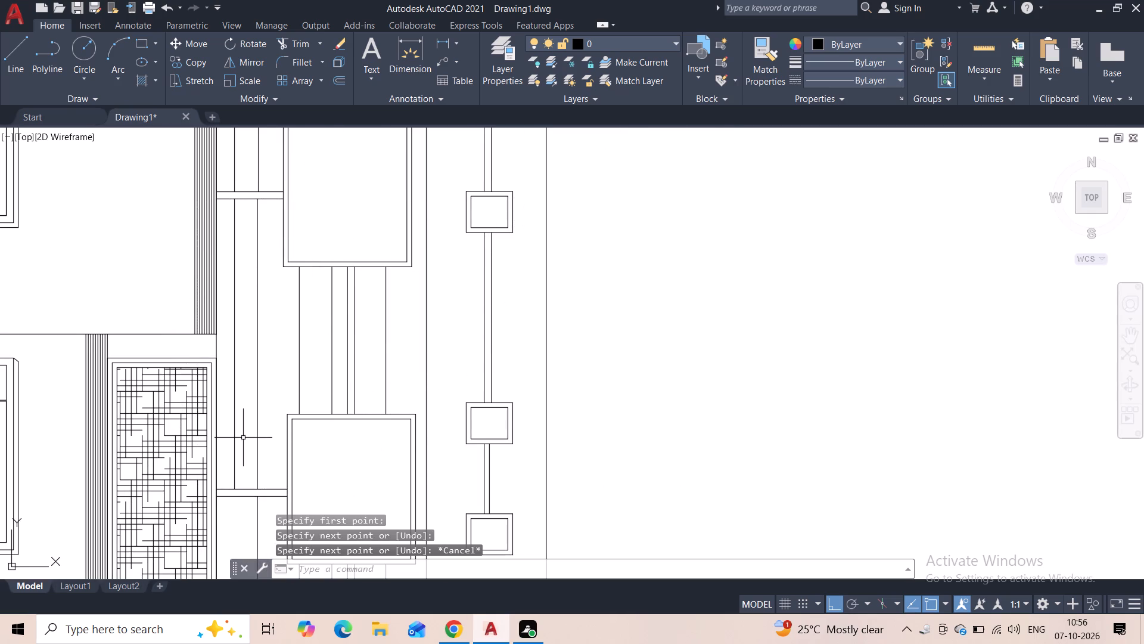
Draw a vertical line in the same alignment from the lower horizontal connector's bottom edge down to the horizontal base line.
{"action": "middle_click_drag", "start_coordinate": [243, 438], "coordinate": [232, 289]}
{"action": "key", "text": "space"}
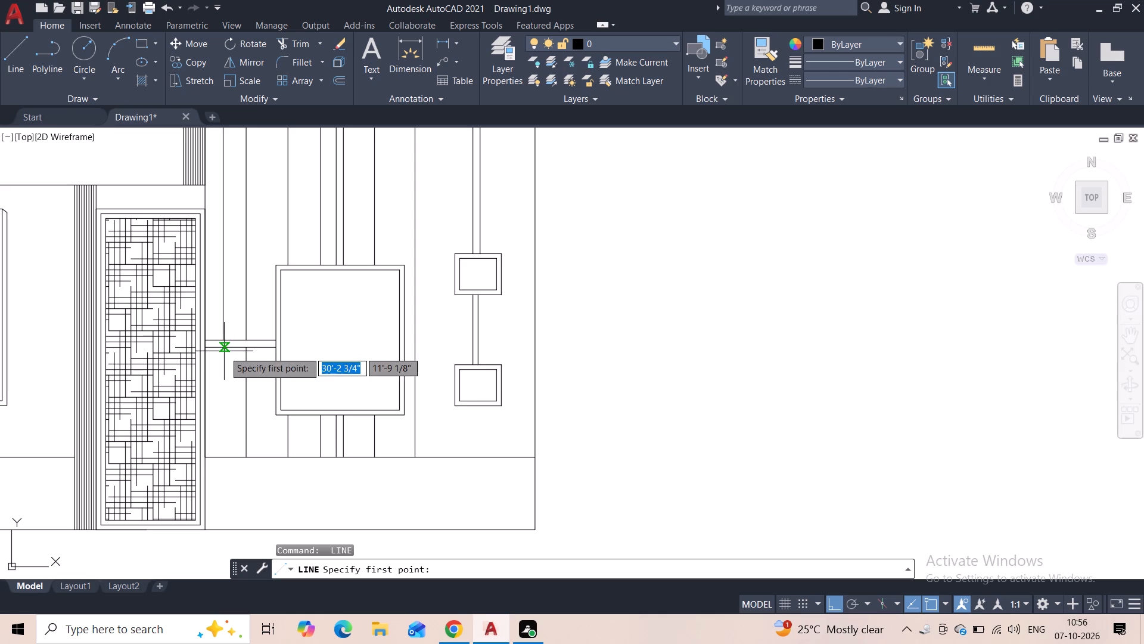
{"action": "scroll", "coordinate": [224, 350], "scroll_direction": "up", "scroll_amount": 2}
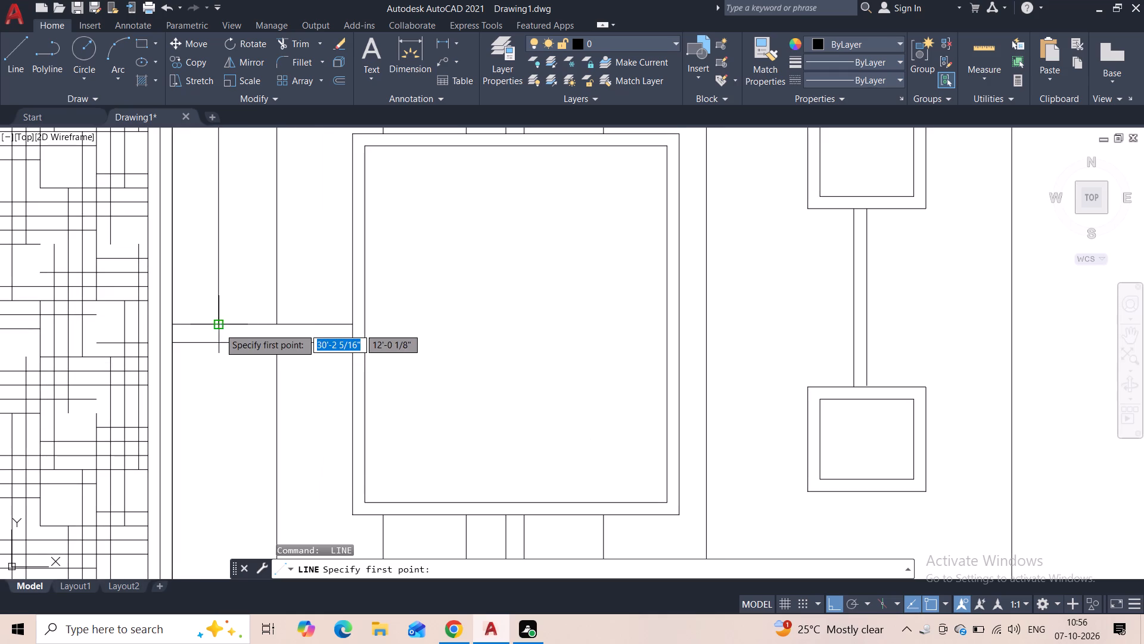
{"action": "left_click", "coordinate": [220, 348]}
{"action": "middle_click_drag", "start_coordinate": [228, 418], "coordinate": [214, 287]}
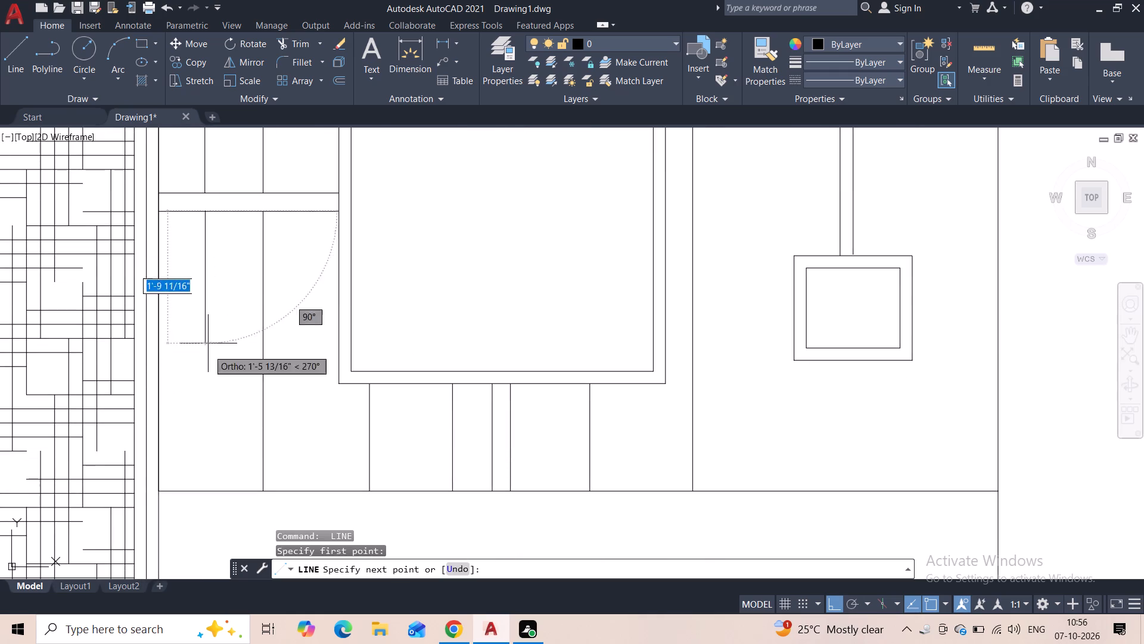
{"action": "left_click", "coordinate": [204, 494]}
{"action": "key", "text": "Escape"}
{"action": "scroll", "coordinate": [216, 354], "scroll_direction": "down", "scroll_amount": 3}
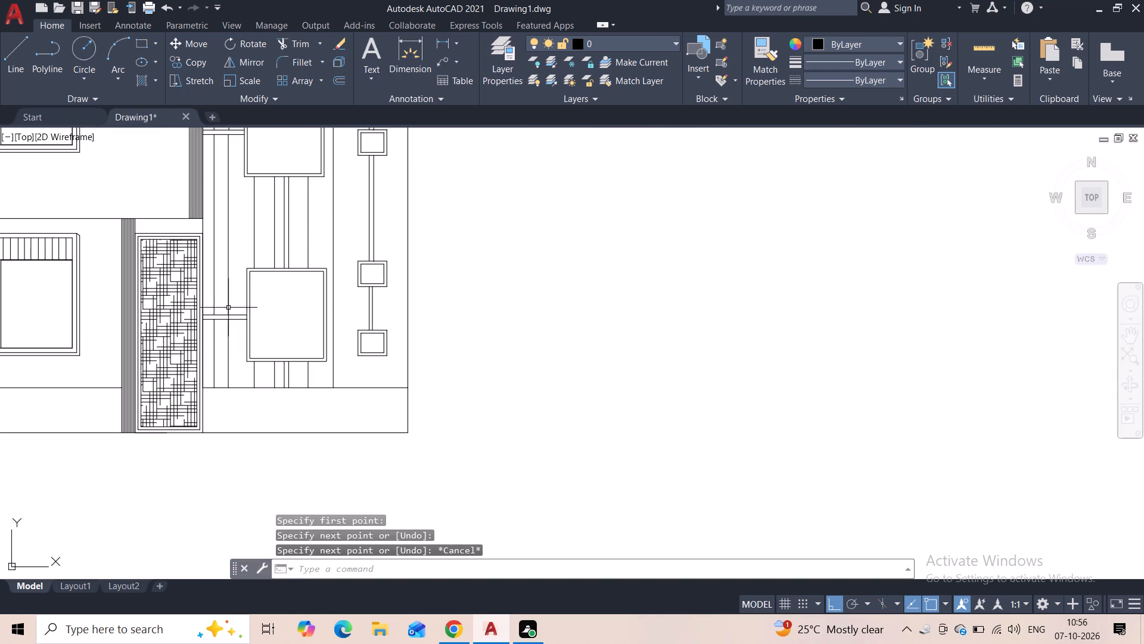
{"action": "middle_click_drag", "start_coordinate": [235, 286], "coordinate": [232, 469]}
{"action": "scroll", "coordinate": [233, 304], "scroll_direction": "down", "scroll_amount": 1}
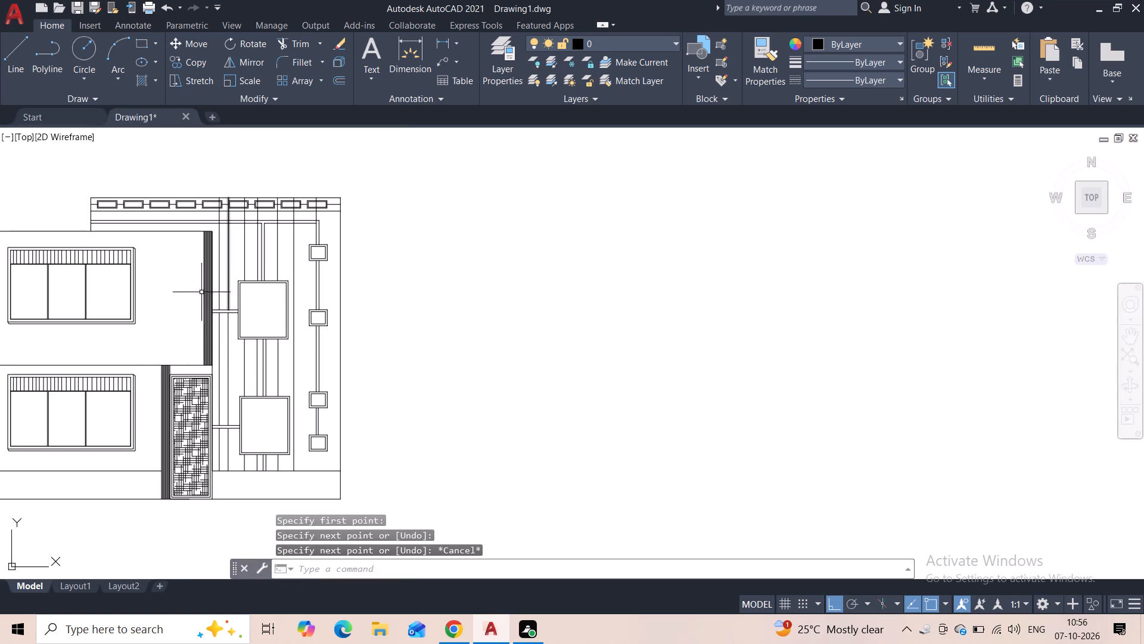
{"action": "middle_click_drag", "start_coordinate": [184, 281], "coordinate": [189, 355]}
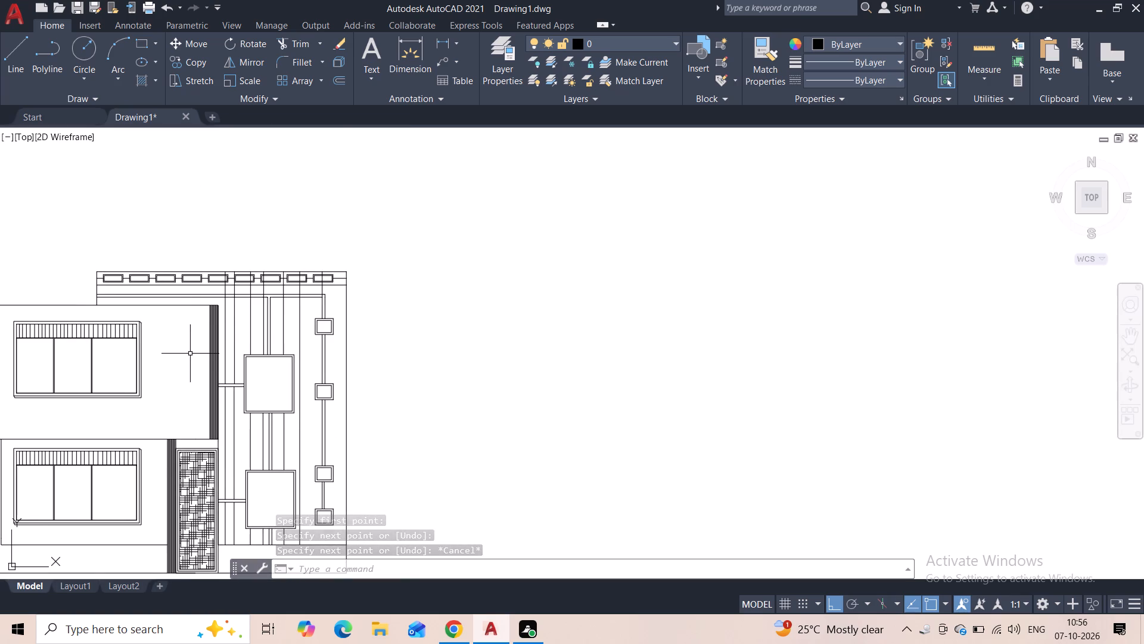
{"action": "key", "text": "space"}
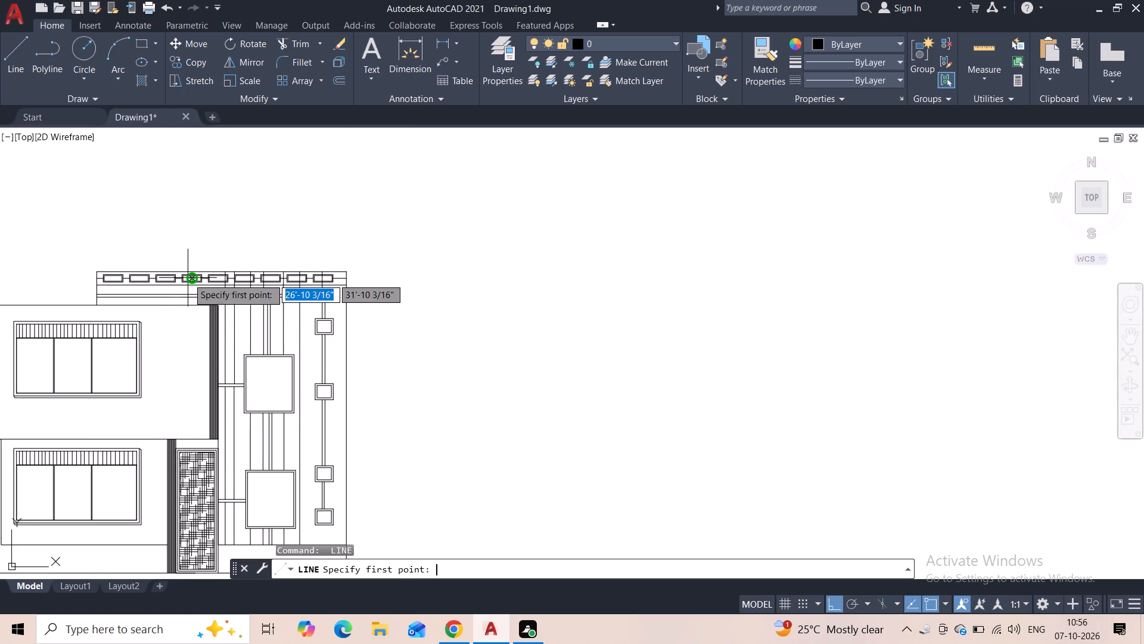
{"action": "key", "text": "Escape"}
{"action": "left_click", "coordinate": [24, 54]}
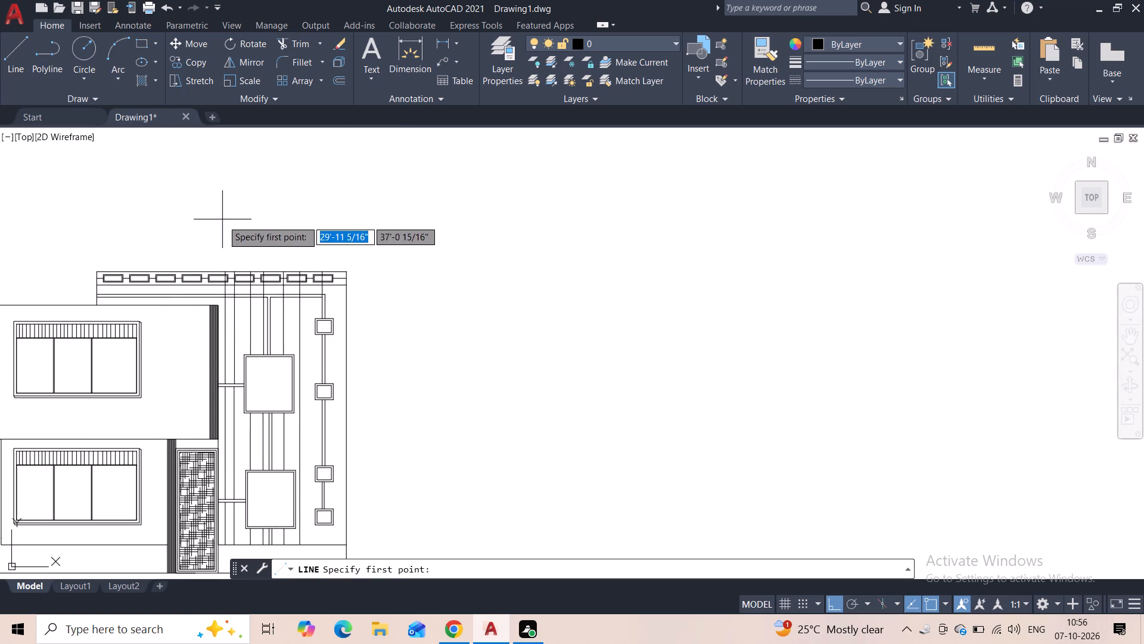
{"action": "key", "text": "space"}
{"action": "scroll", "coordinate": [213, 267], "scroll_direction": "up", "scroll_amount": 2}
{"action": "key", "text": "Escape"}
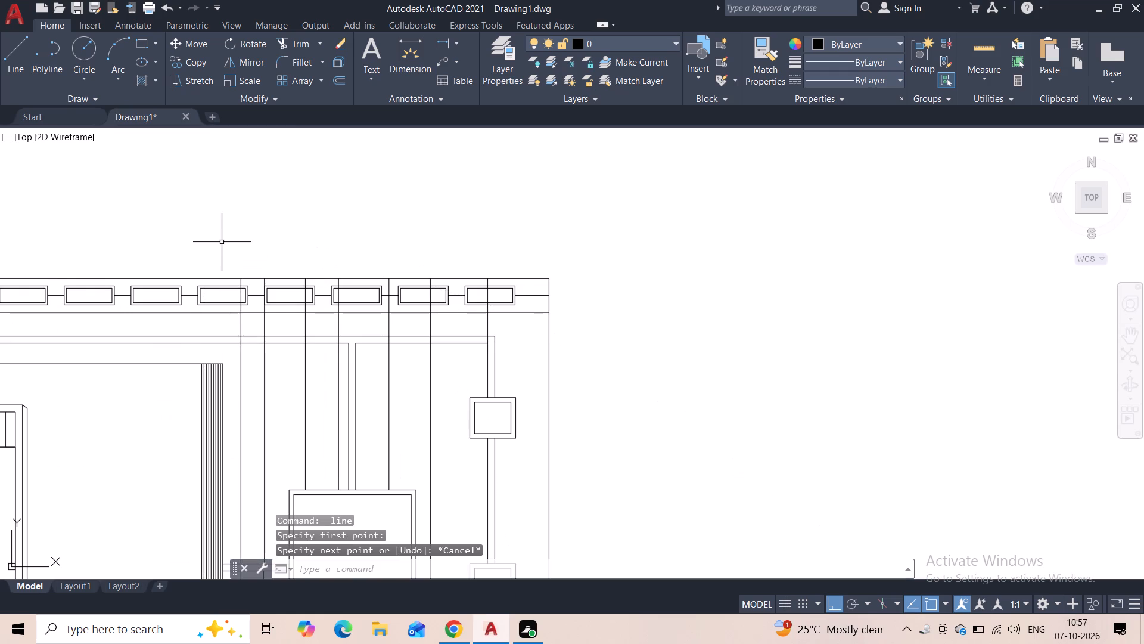
Draw a vertical line about 3' long from the upper line strip's top right corner up to the rear wall's top edge.
{"action": "key", "text": "space"}
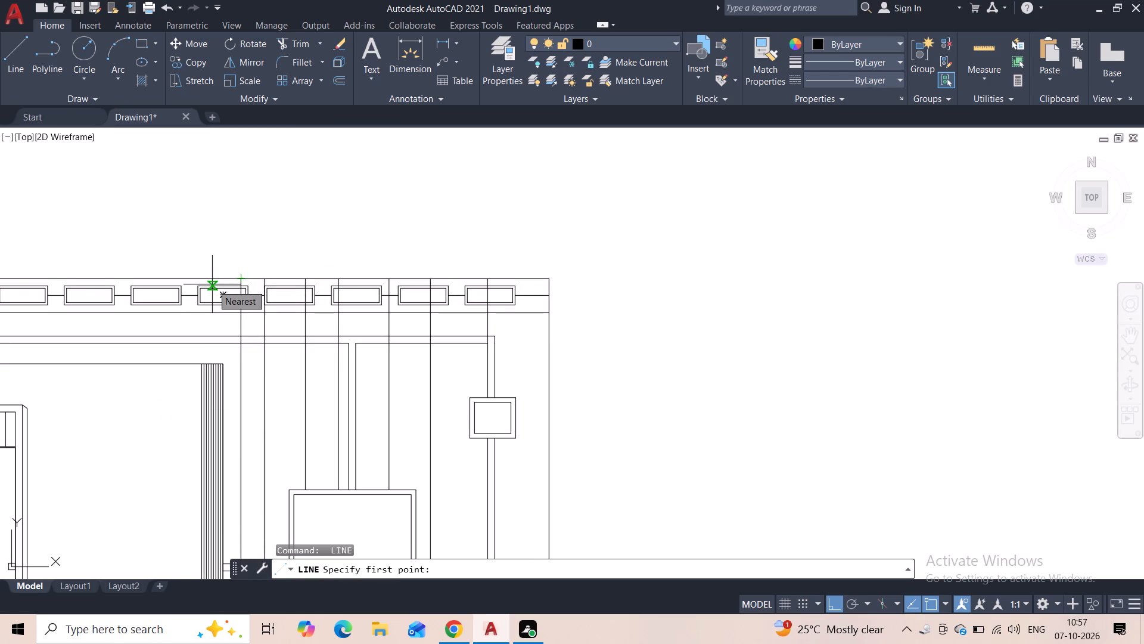
{"action": "scroll", "coordinate": [211, 285], "scroll_direction": "up", "scroll_amount": 2}
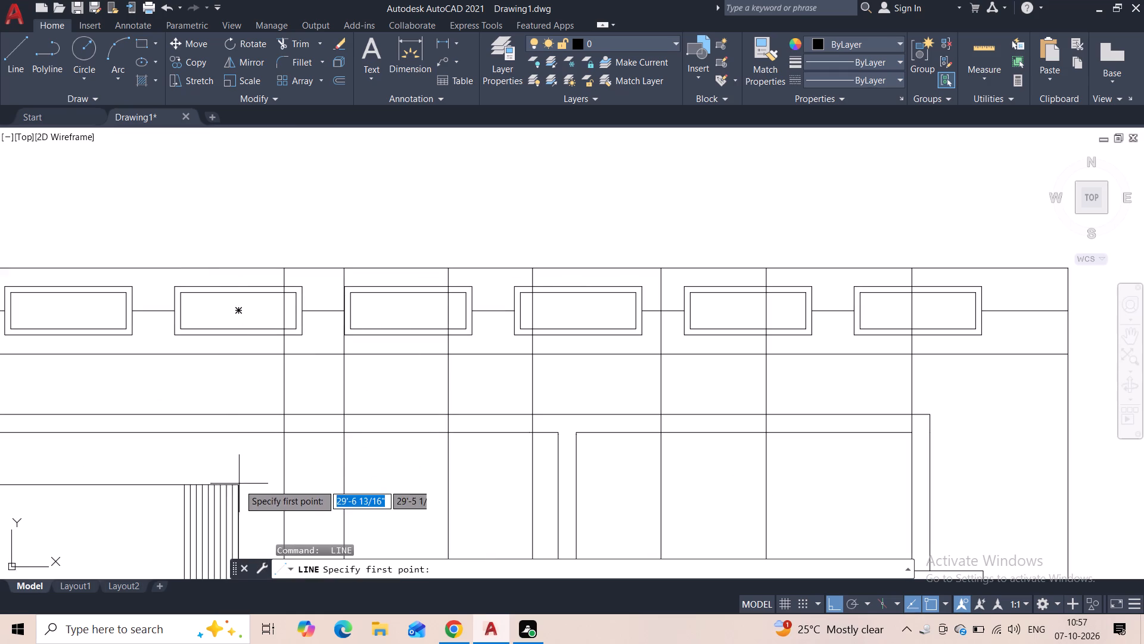
{"action": "left_click", "coordinate": [239, 485]}
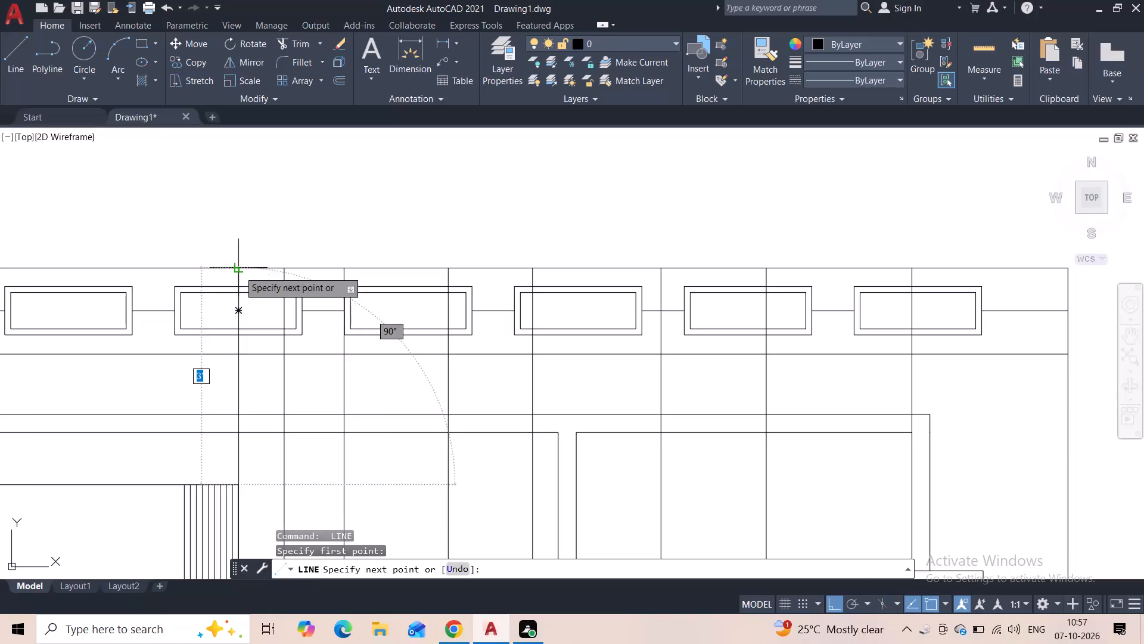
{"action": "left_click", "coordinate": [239, 271]}
{"action": "key", "text": "Escape"}
Draw a parallel vertical line just left of it, from the upper line strip's top edge to the rear wall's top edge.
{"action": "key", "text": "space"}
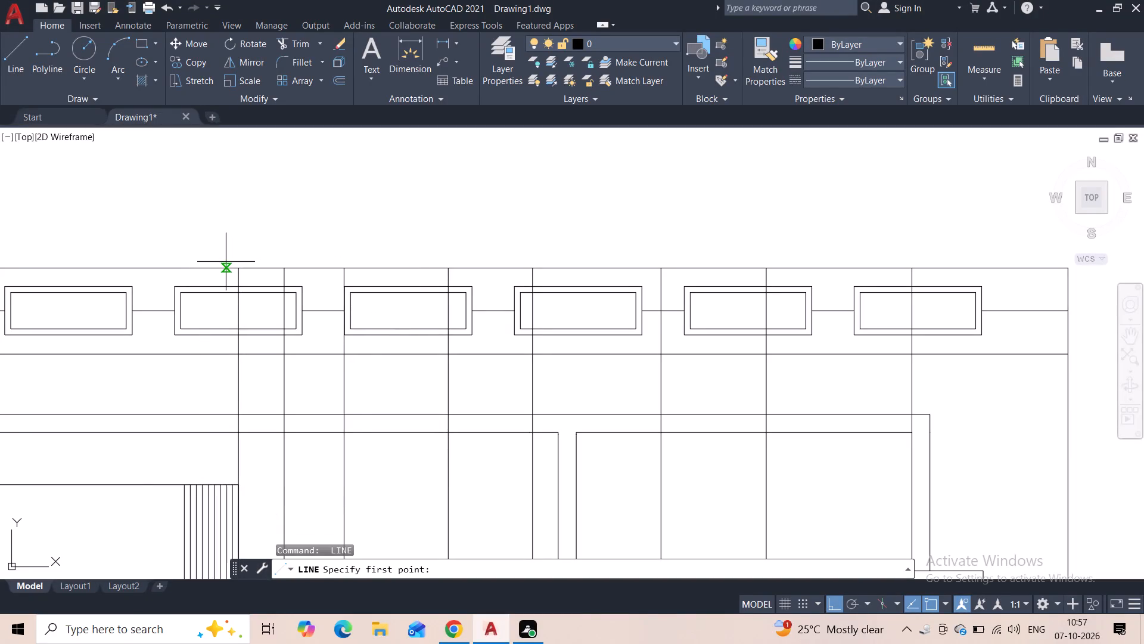
{"action": "left_click", "coordinate": [214, 488]}
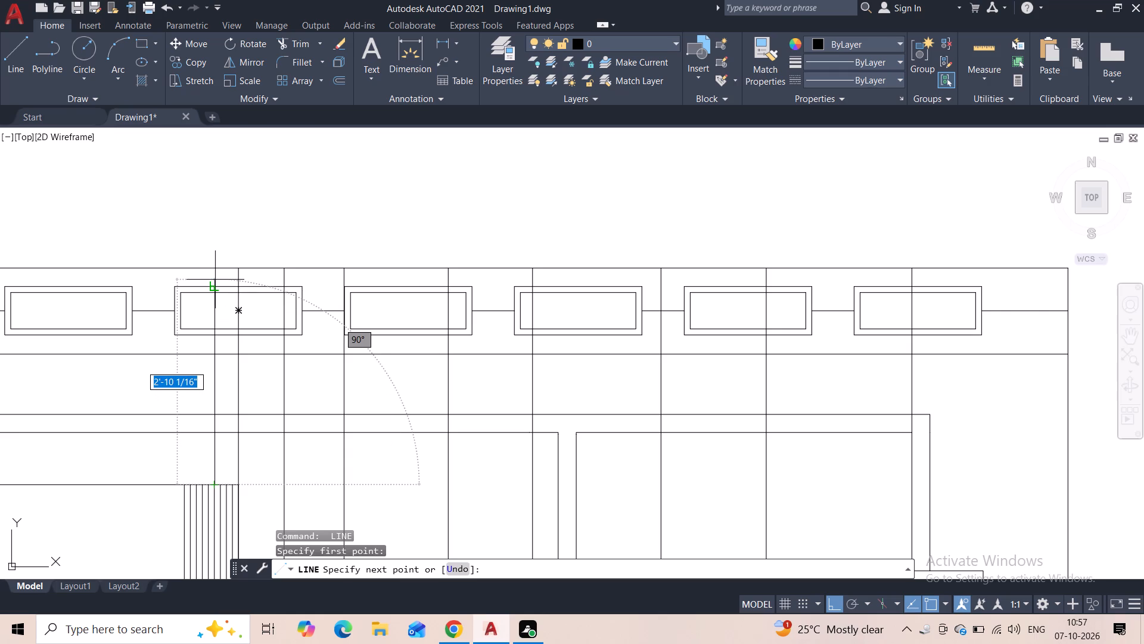
{"action": "left_click", "coordinate": [216, 270]}
{"action": "key", "text": "Escape"}
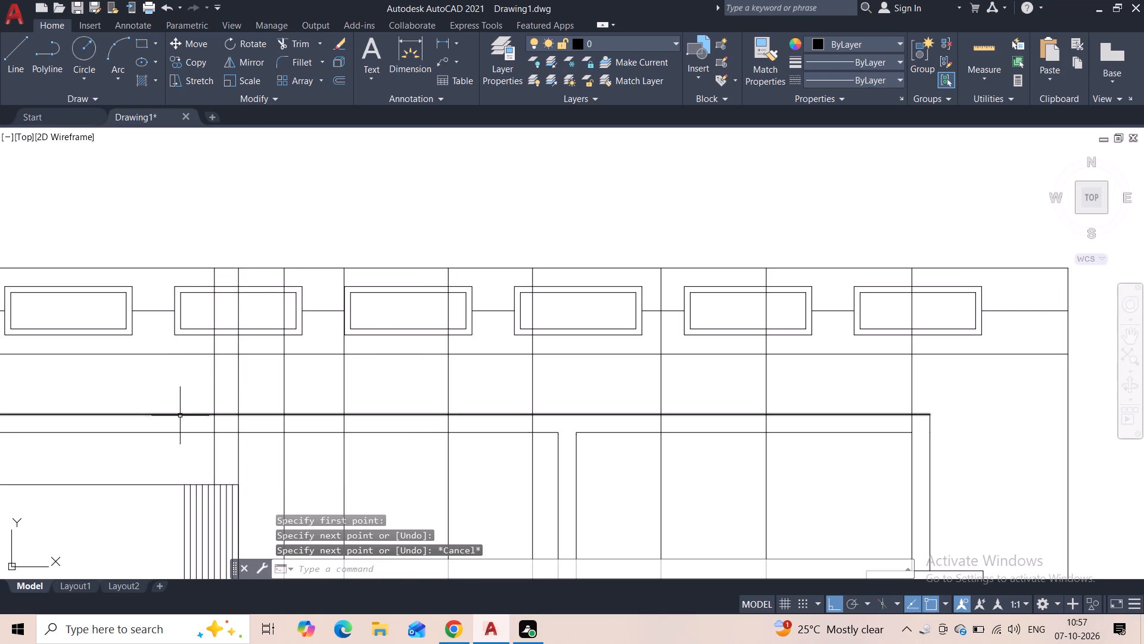
Copy the pair of short vertical lines above the upper line strip leftward along the rear wall's top edge, placing five copies about 9" apart.
{"action": "left_click", "coordinate": [244, 377]}
{"action": "left_click", "coordinate": [187, 385]}
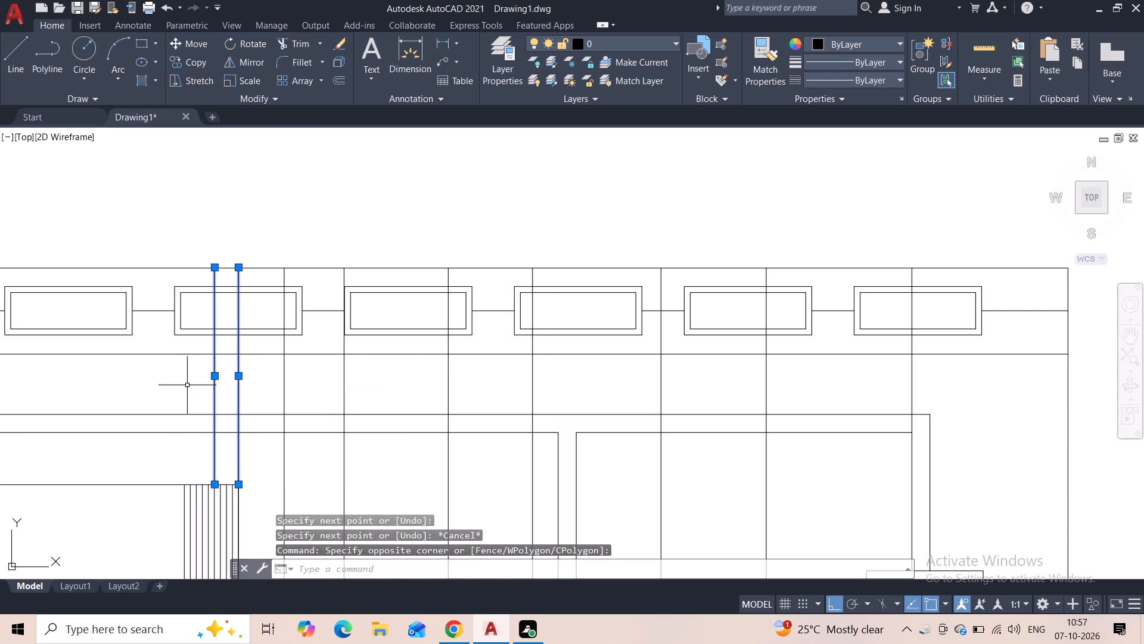
{"action": "left_click", "coordinate": [197, 63]}
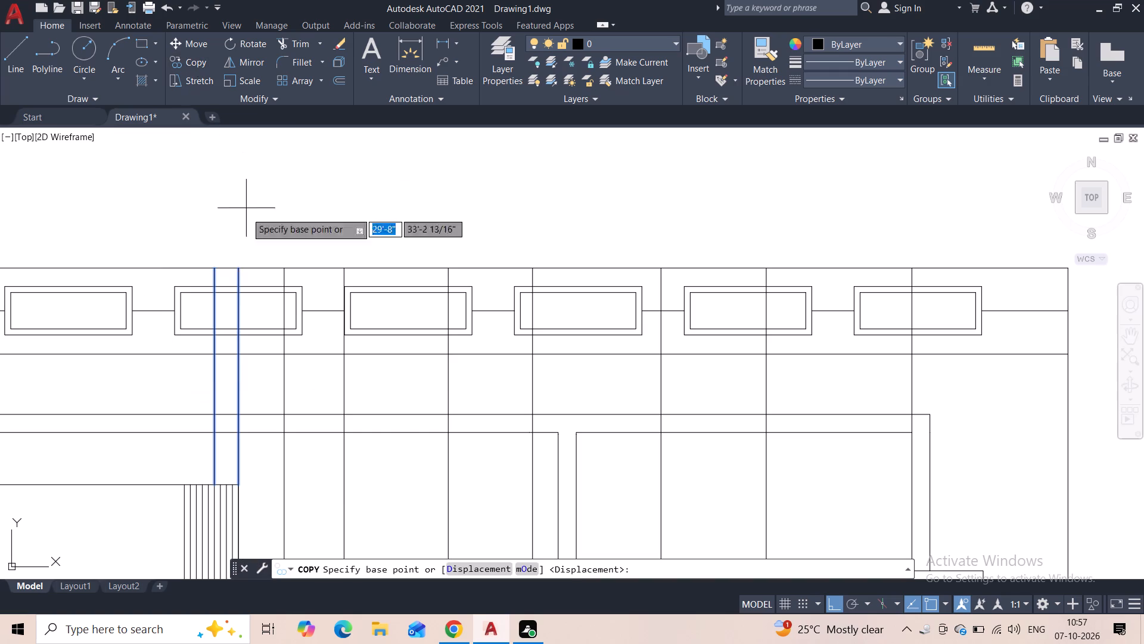
{"action": "left_click", "coordinate": [226, 273]}
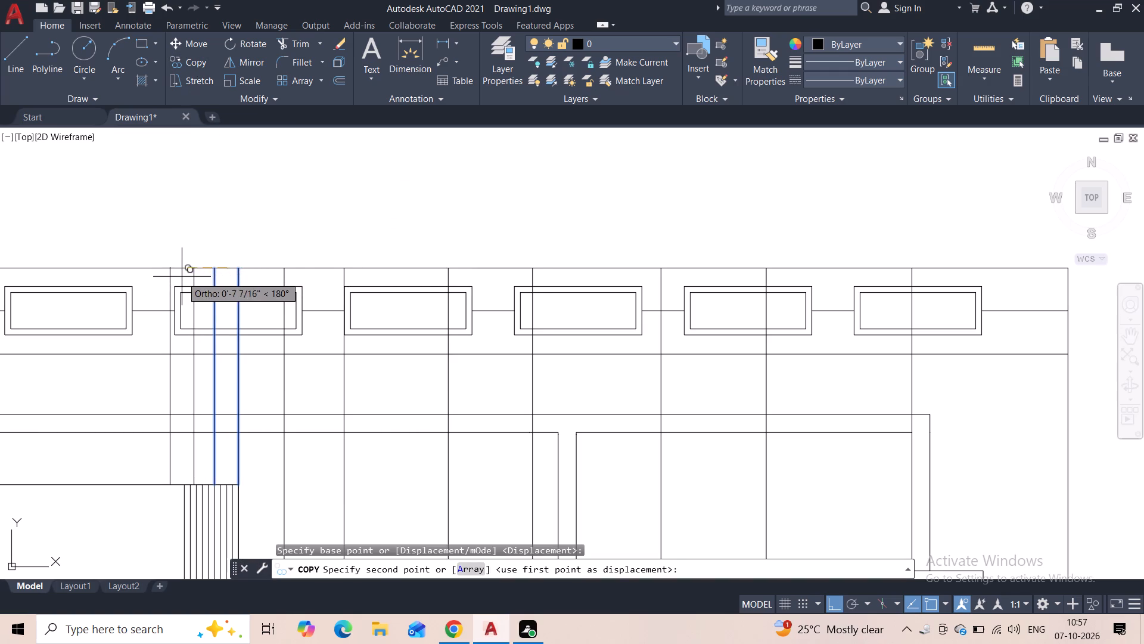
{"action": "left_click", "coordinate": [182, 277]}
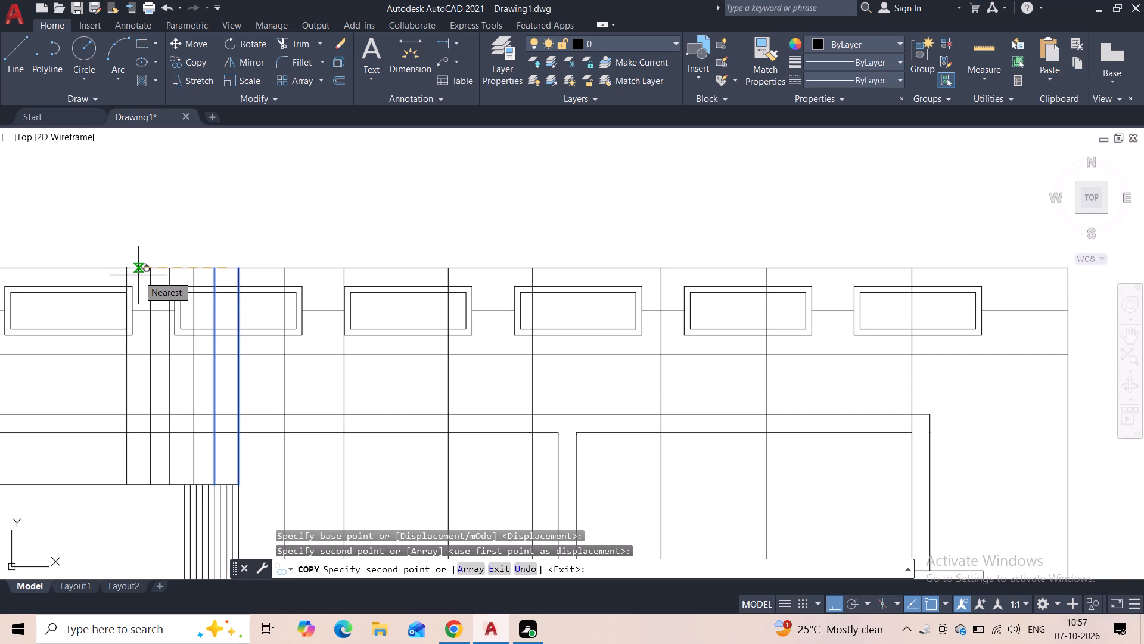
{"action": "left_click", "coordinate": [138, 275]}
{"action": "middle_click_drag", "start_coordinate": [97, 283], "coordinate": [259, 295]}
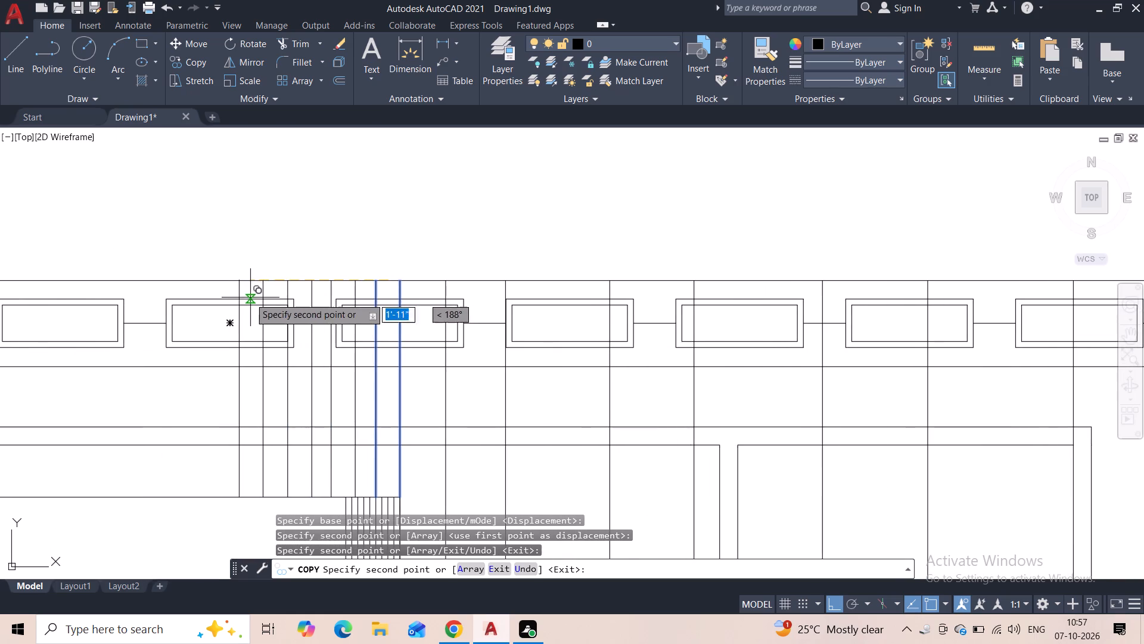
{"action": "left_click", "coordinate": [250, 298]}
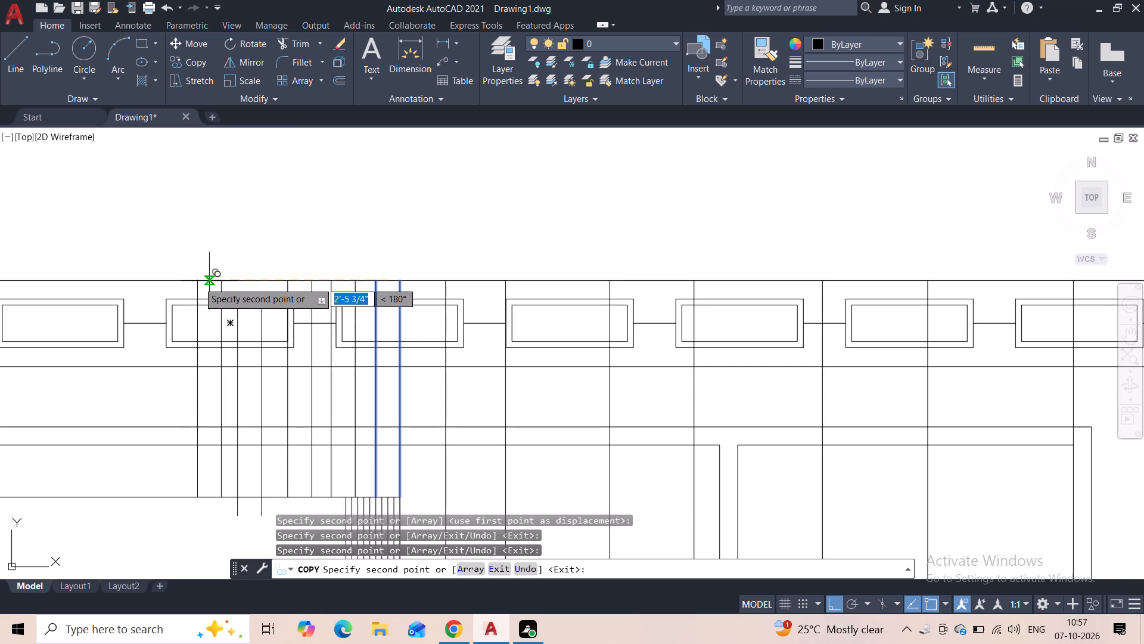
{"action": "left_click", "coordinate": [196, 282]}
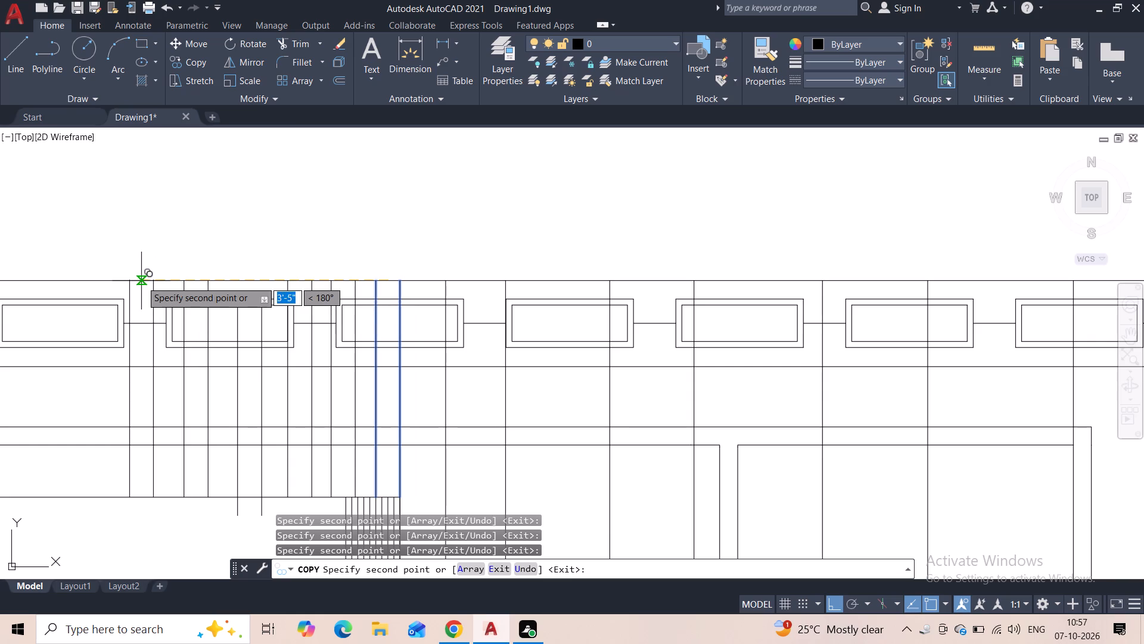
{"action": "left_click", "coordinate": [141, 281]}
Continue leftward with four more copies of the line pair, from about 4'-2 9/16" to 6'-5" from the original.
{"action": "middle_click_drag", "start_coordinate": [107, 283], "coordinate": [188, 287]}
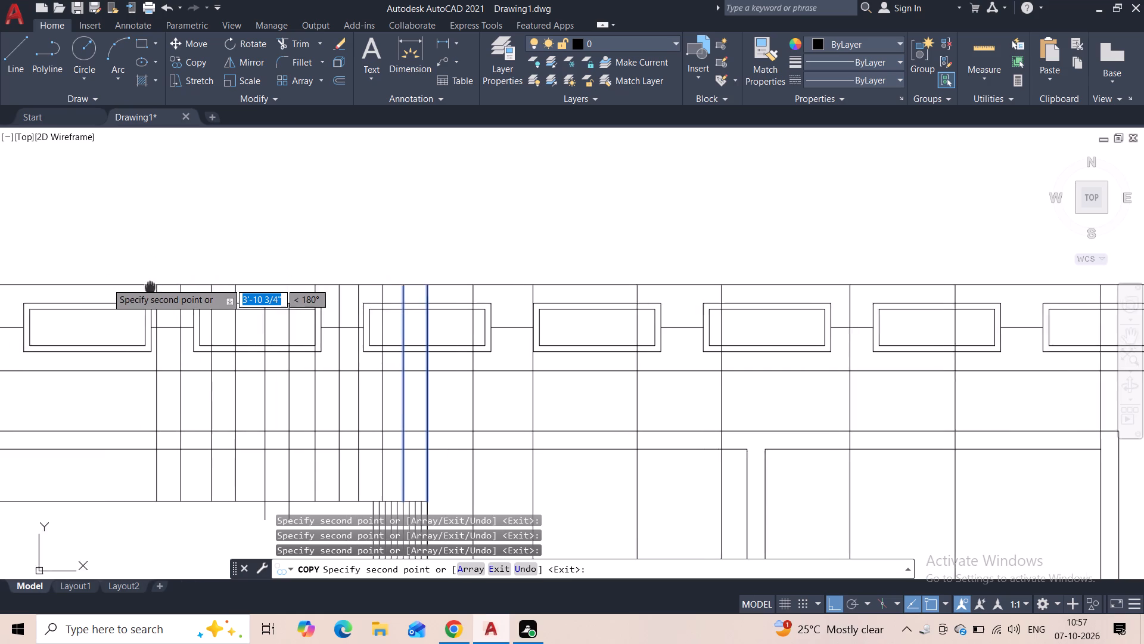
{"action": "middle_click_drag", "start_coordinate": [188, 287], "coordinate": [264, 287]}
{"action": "scroll", "coordinate": [240, 288], "scroll_direction": "up", "scroll_amount": 2}
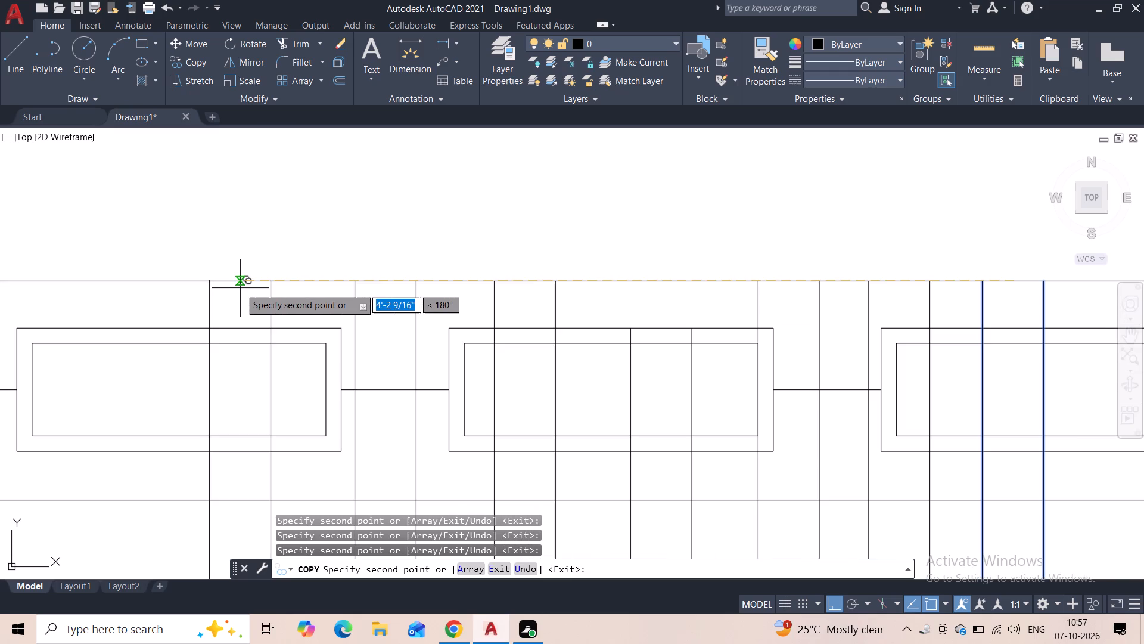
{"action": "left_click", "coordinate": [238, 281]}
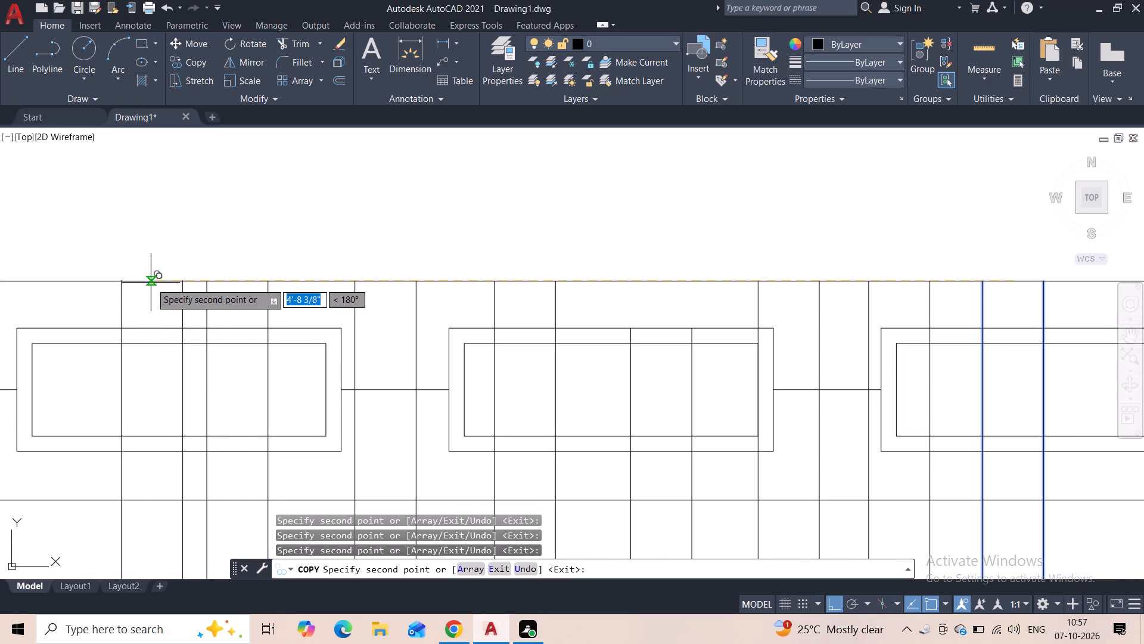
{"action": "left_click", "coordinate": [100, 281]}
{"action": "middle_click_drag", "start_coordinate": [81, 292], "coordinate": [431, 279]}
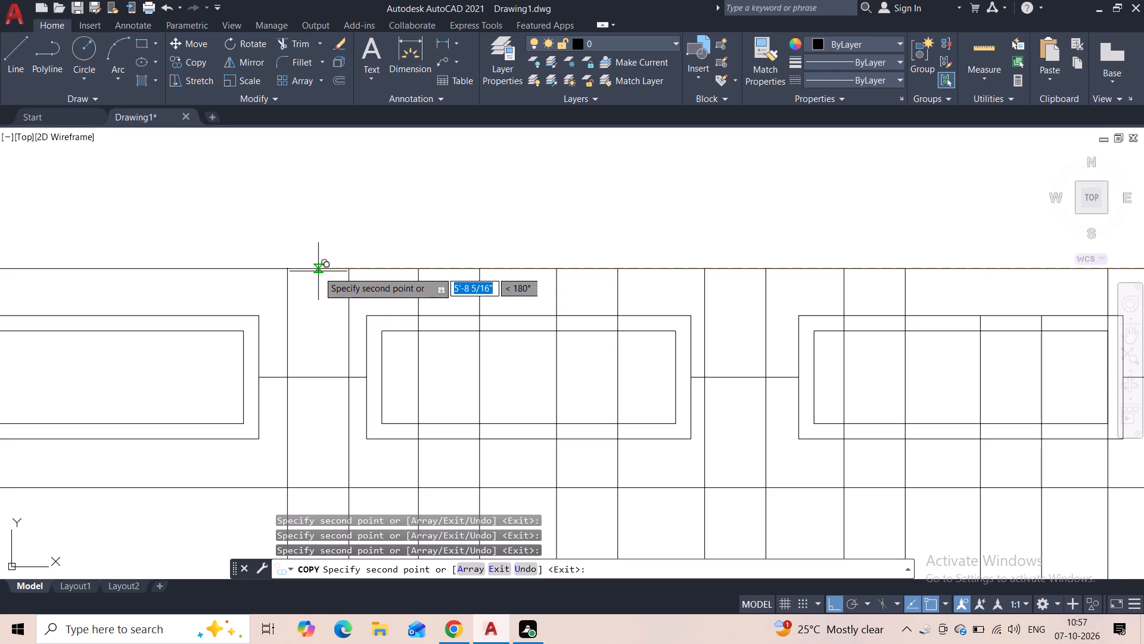
{"action": "left_click", "coordinate": [319, 268]}
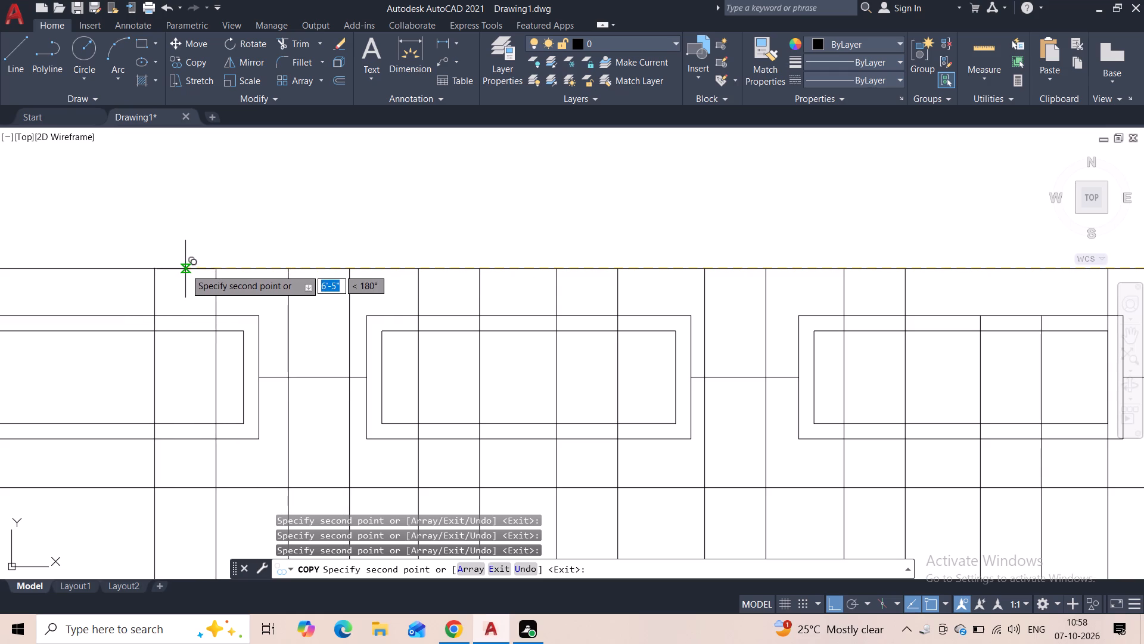
{"action": "left_click", "coordinate": [185, 269]}
Place five more copies of the line pair up to about 10'-2 5/16" from the original, near the rear wall's left end.
{"action": "middle_click_drag", "start_coordinate": [114, 279], "coordinate": [442, 287]}
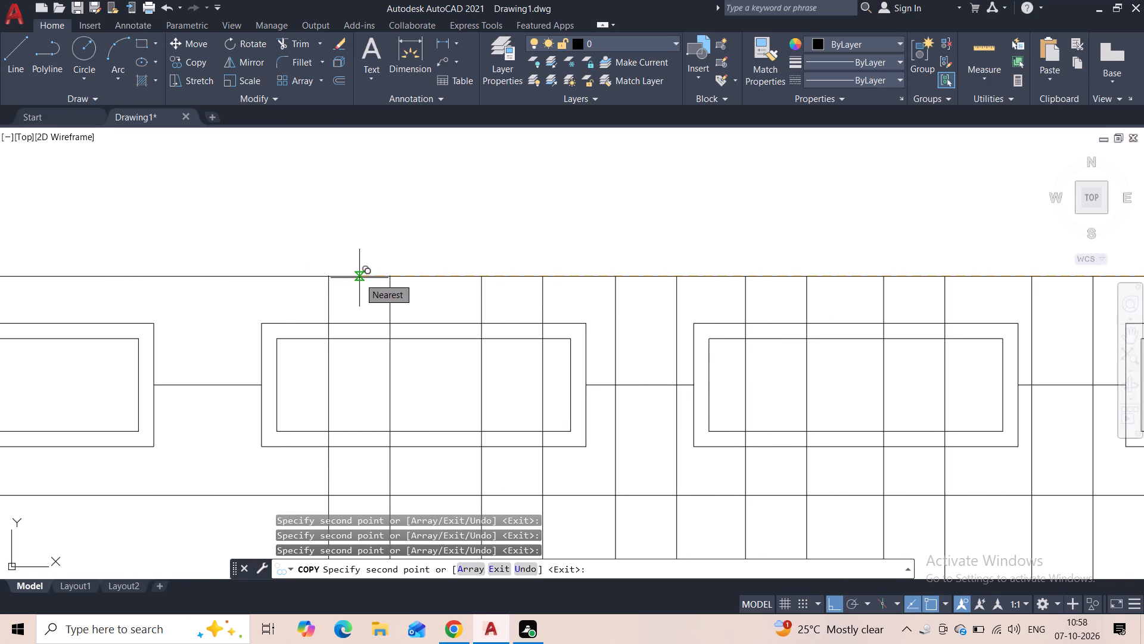
{"action": "left_click", "coordinate": [360, 277]}
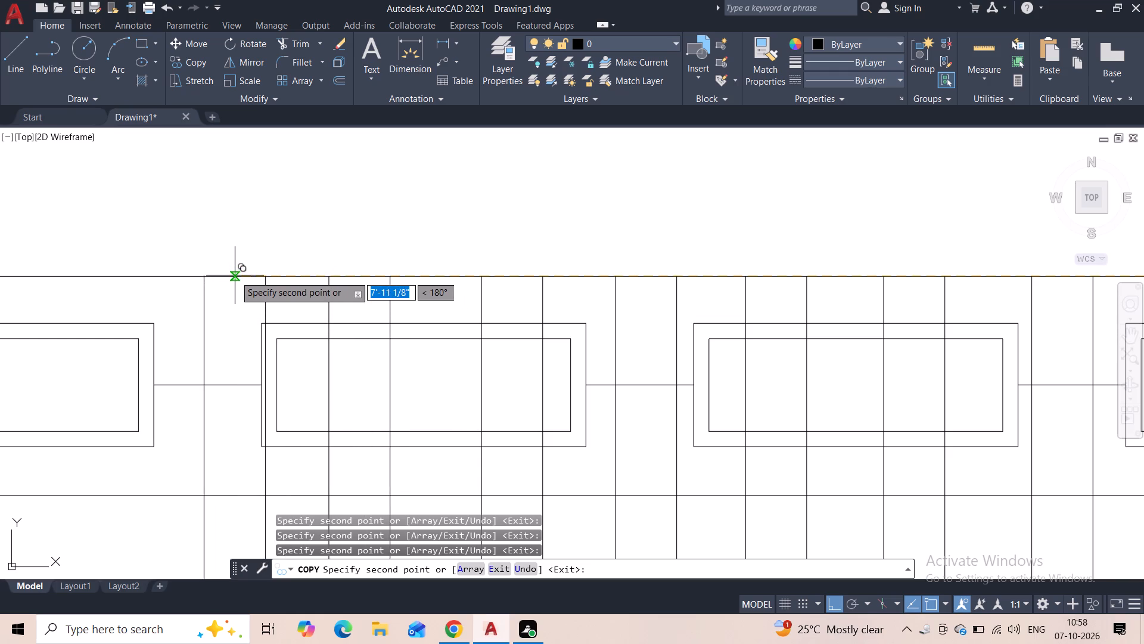
{"action": "left_click", "coordinate": [235, 277]}
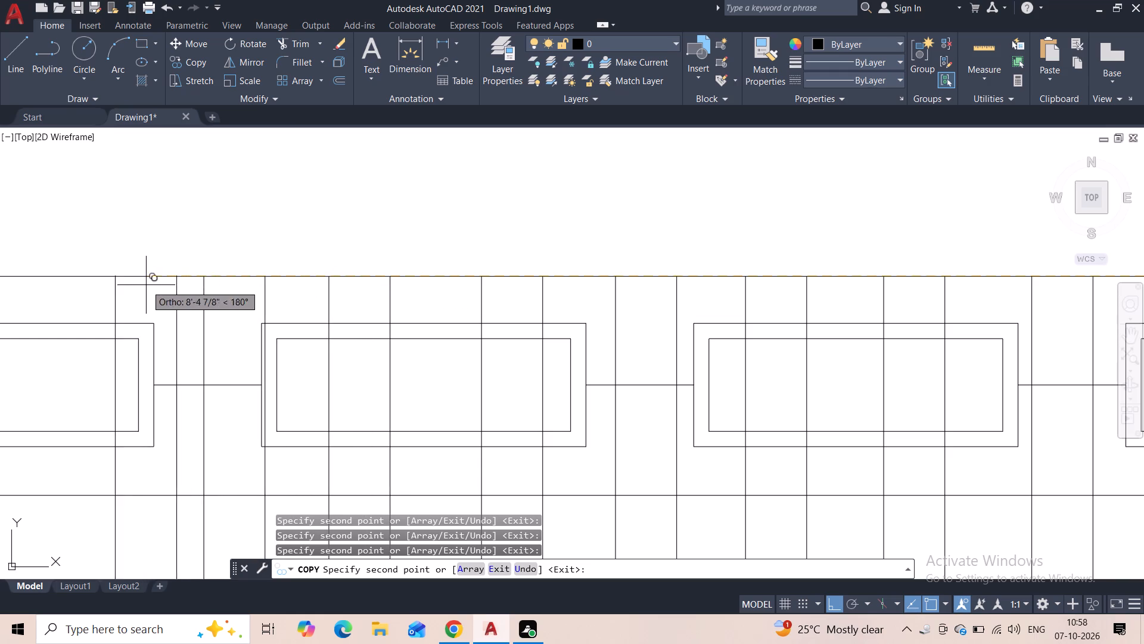
{"action": "middle_click_drag", "start_coordinate": [140, 283], "coordinate": [414, 291]}
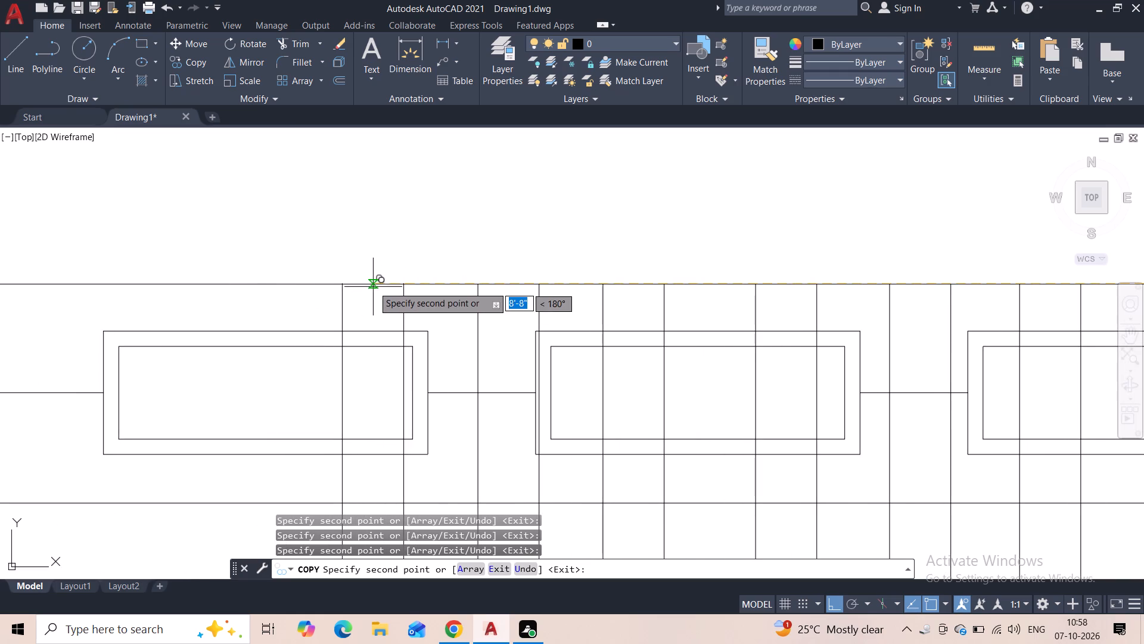
{"action": "left_click", "coordinate": [373, 285]}
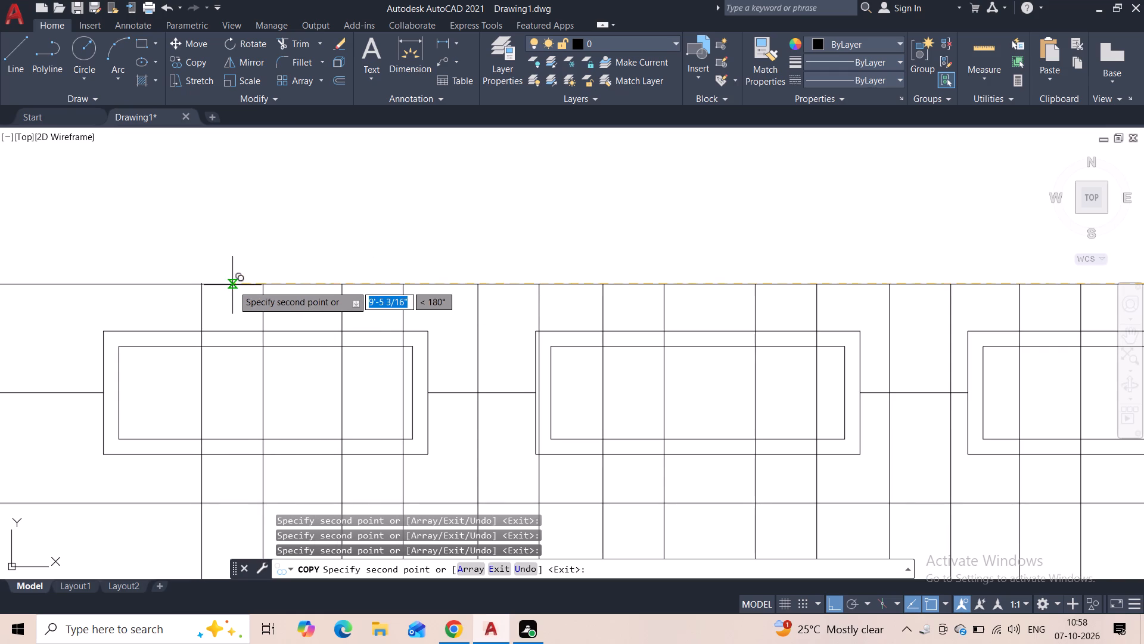
{"action": "left_click", "coordinate": [233, 285]}
{"action": "middle_click_drag", "start_coordinate": [134, 309], "coordinate": [378, 301]}
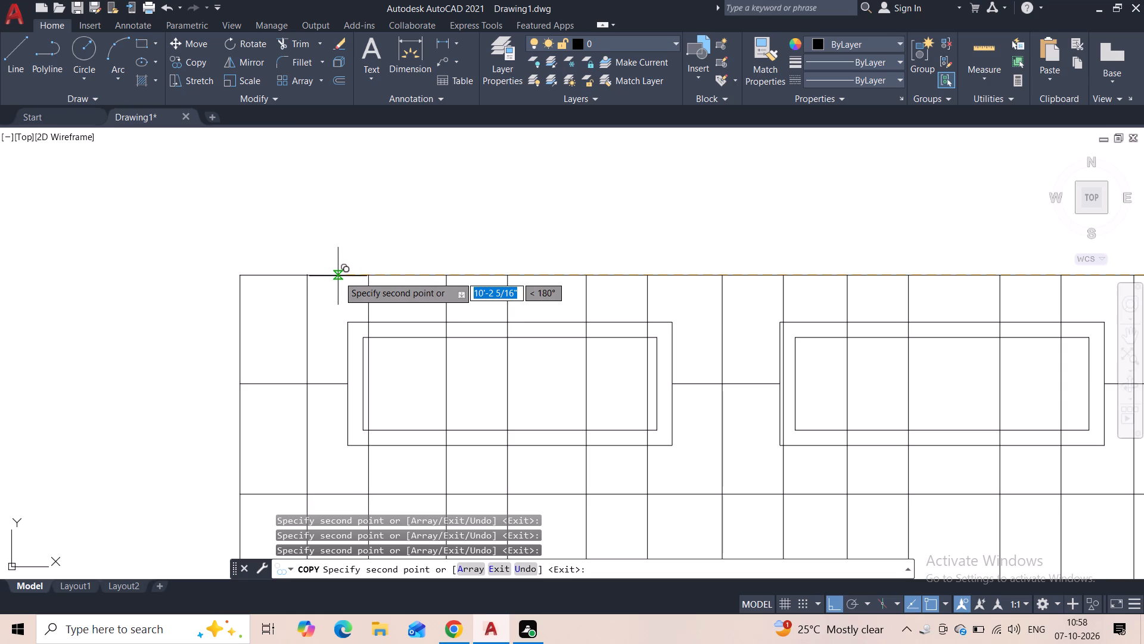
{"action": "left_click", "coordinate": [339, 275]}
{"action": "key", "text": "Escape"}
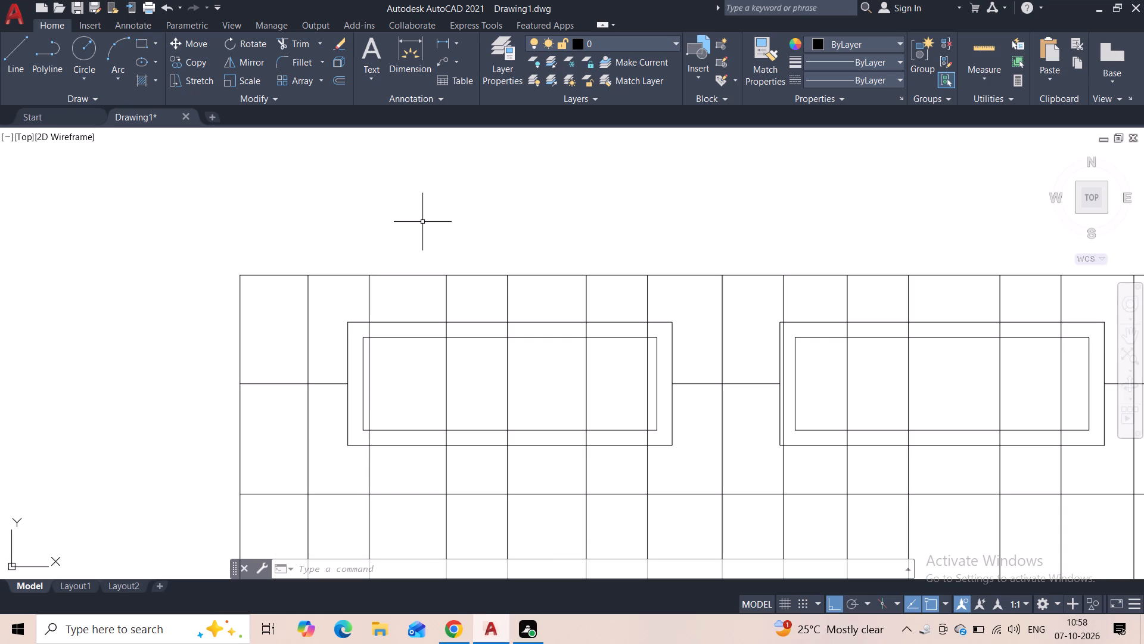
Move the line pair that overhangs the upper storey about 3 1/16" up so its lower ends meet the storey's top edge.
{"action": "scroll", "coordinate": [412, 266], "scroll_direction": "down", "scroll_amount": 2}
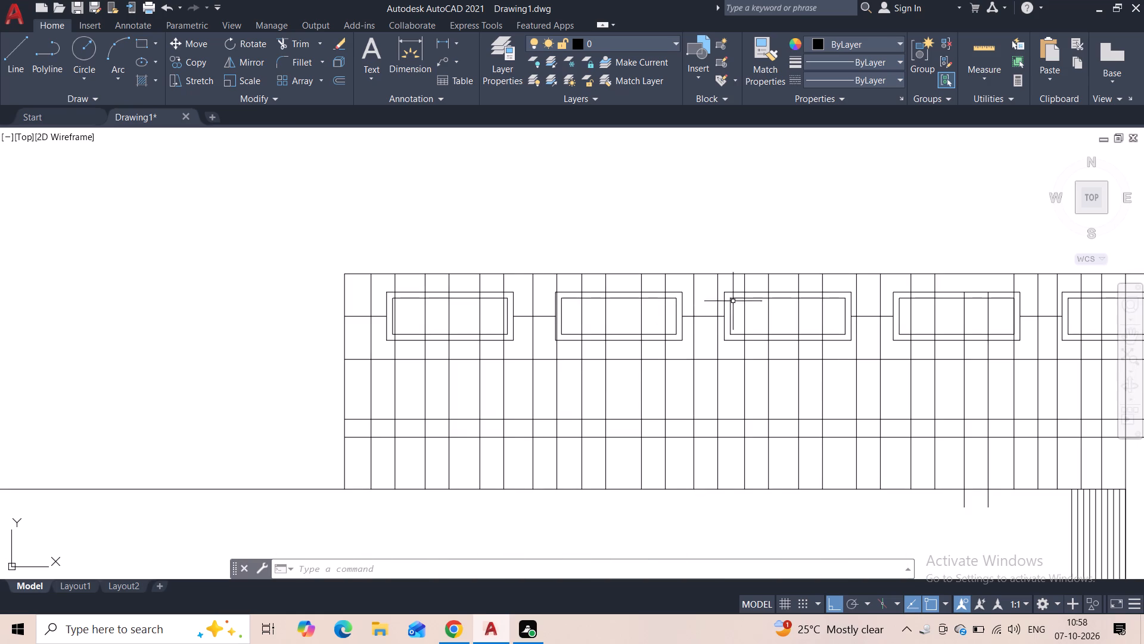
{"action": "scroll", "coordinate": [769, 213], "scroll_direction": "down", "scroll_amount": 3}
{"action": "middle_click_drag", "start_coordinate": [777, 373], "coordinate": [558, 422]}
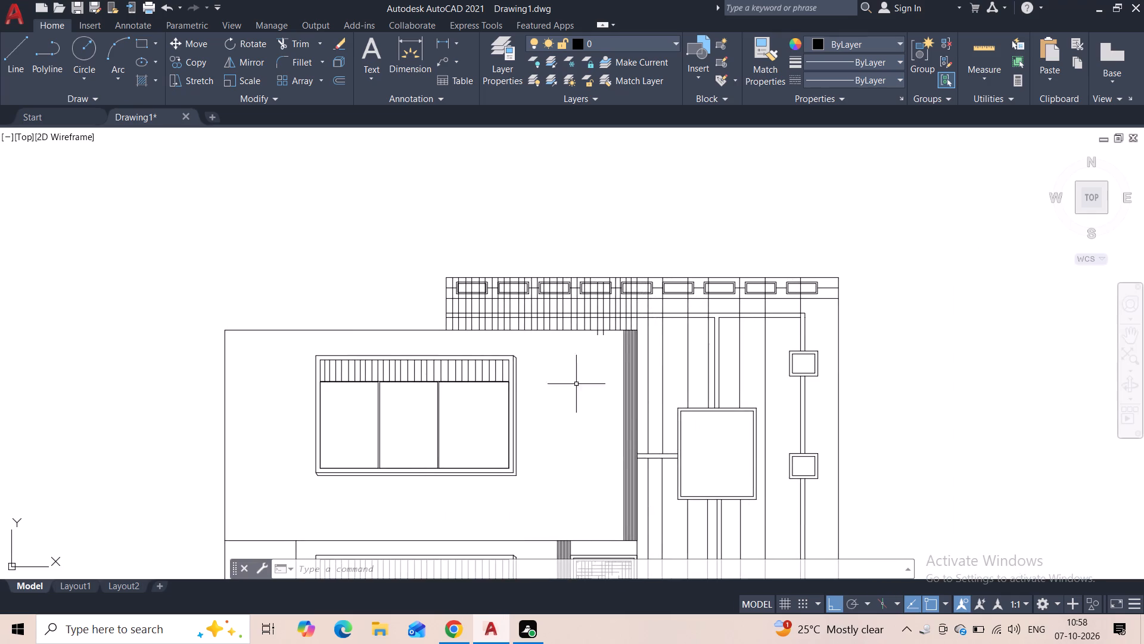
{"action": "scroll", "coordinate": [602, 332], "scroll_direction": "up", "scroll_amount": 4}
{"action": "left_click", "coordinate": [607, 336]}
{"action": "left_click", "coordinate": [480, 343]}
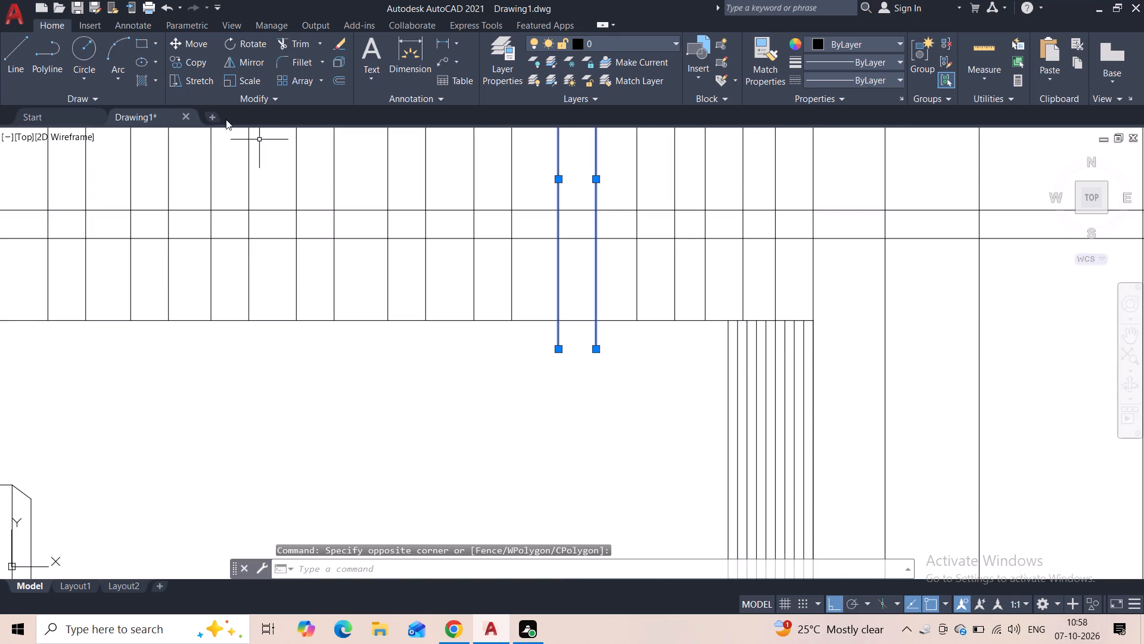
{"action": "left_click", "coordinate": [186, 39]}
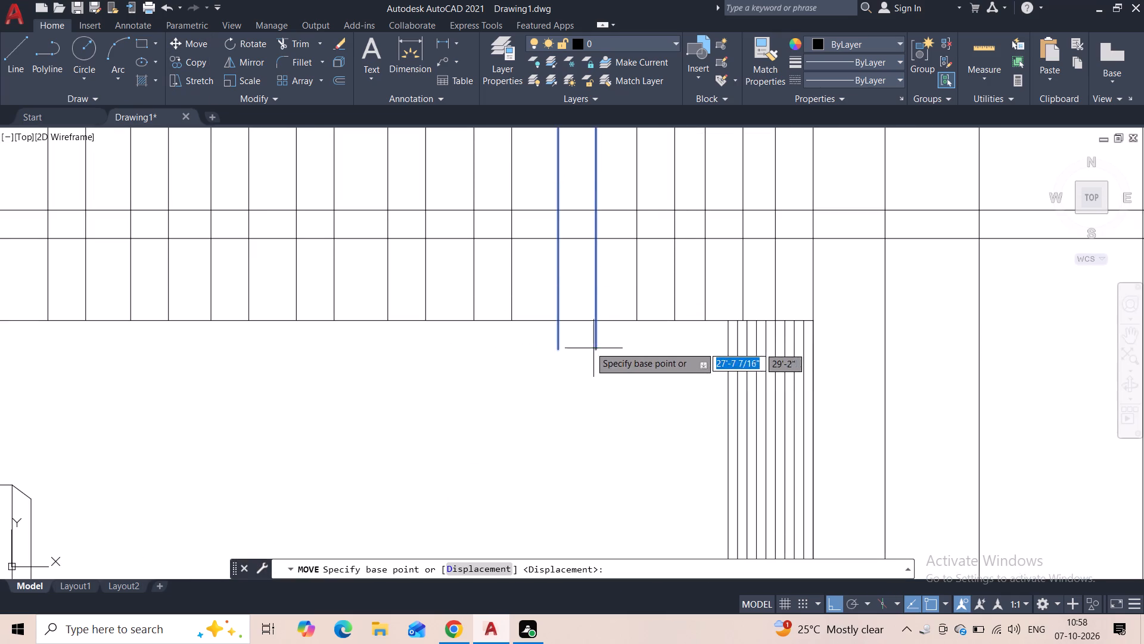
{"action": "left_click", "coordinate": [594, 349]}
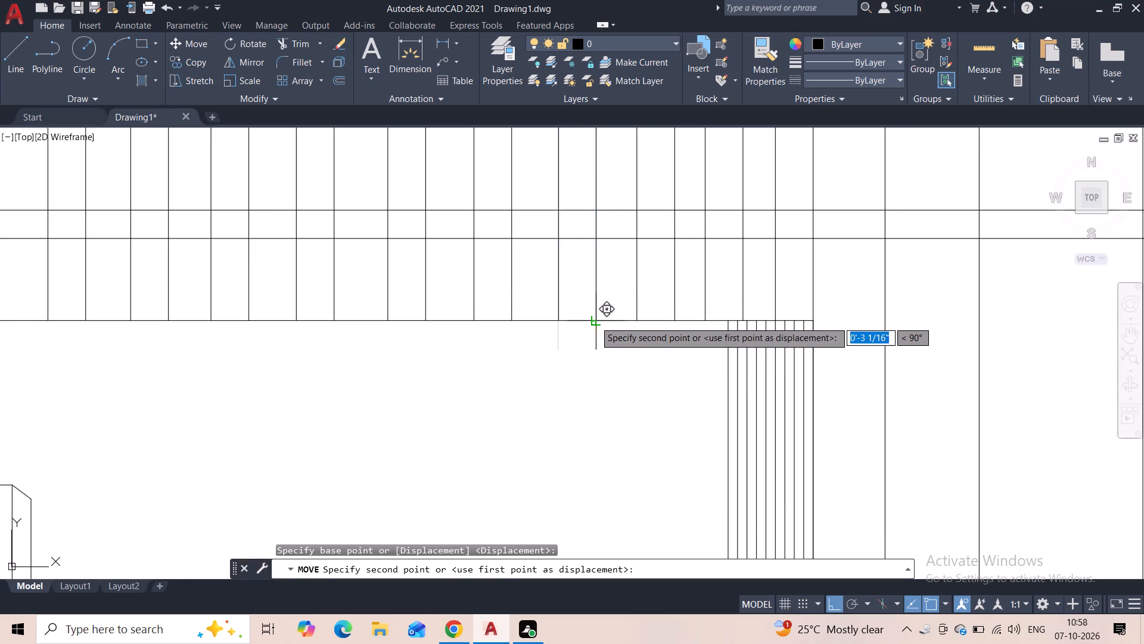
{"action": "left_click", "coordinate": [595, 321]}
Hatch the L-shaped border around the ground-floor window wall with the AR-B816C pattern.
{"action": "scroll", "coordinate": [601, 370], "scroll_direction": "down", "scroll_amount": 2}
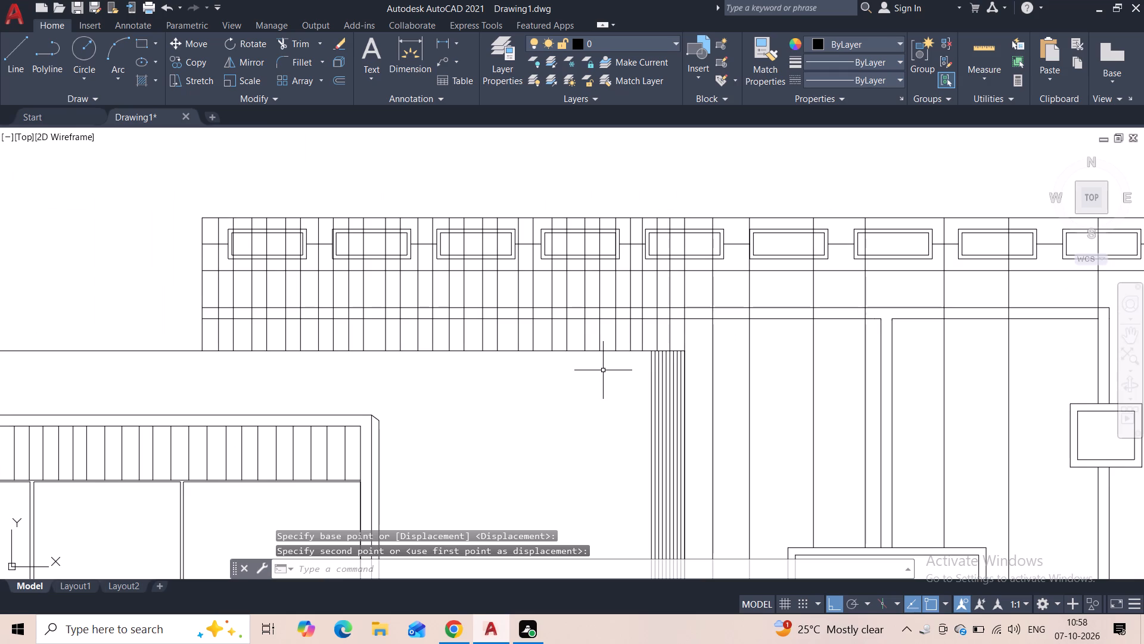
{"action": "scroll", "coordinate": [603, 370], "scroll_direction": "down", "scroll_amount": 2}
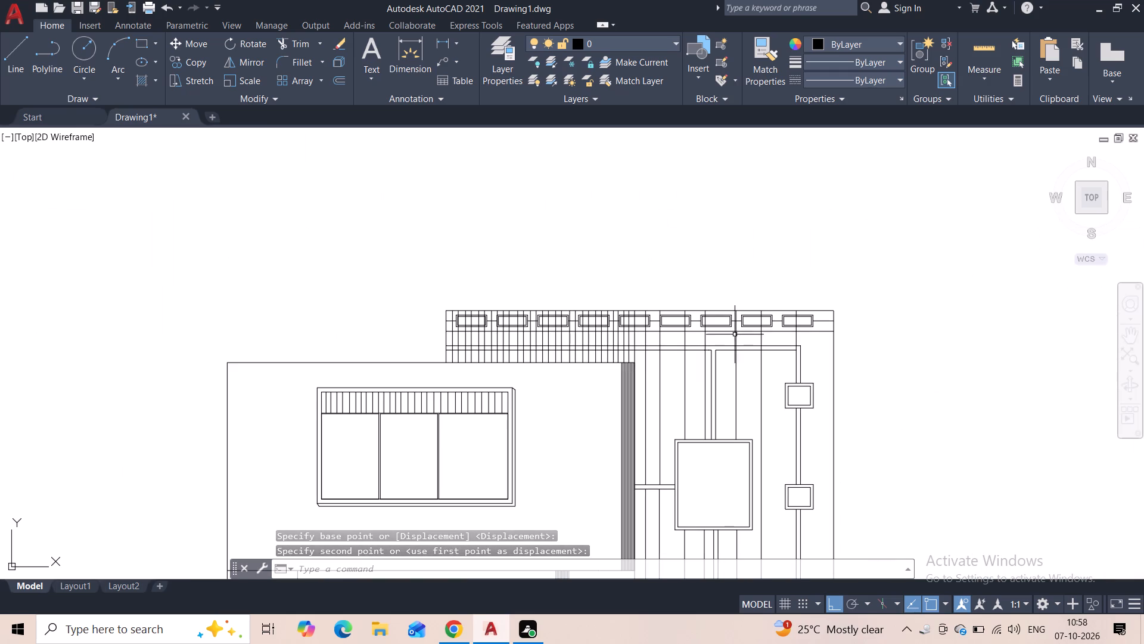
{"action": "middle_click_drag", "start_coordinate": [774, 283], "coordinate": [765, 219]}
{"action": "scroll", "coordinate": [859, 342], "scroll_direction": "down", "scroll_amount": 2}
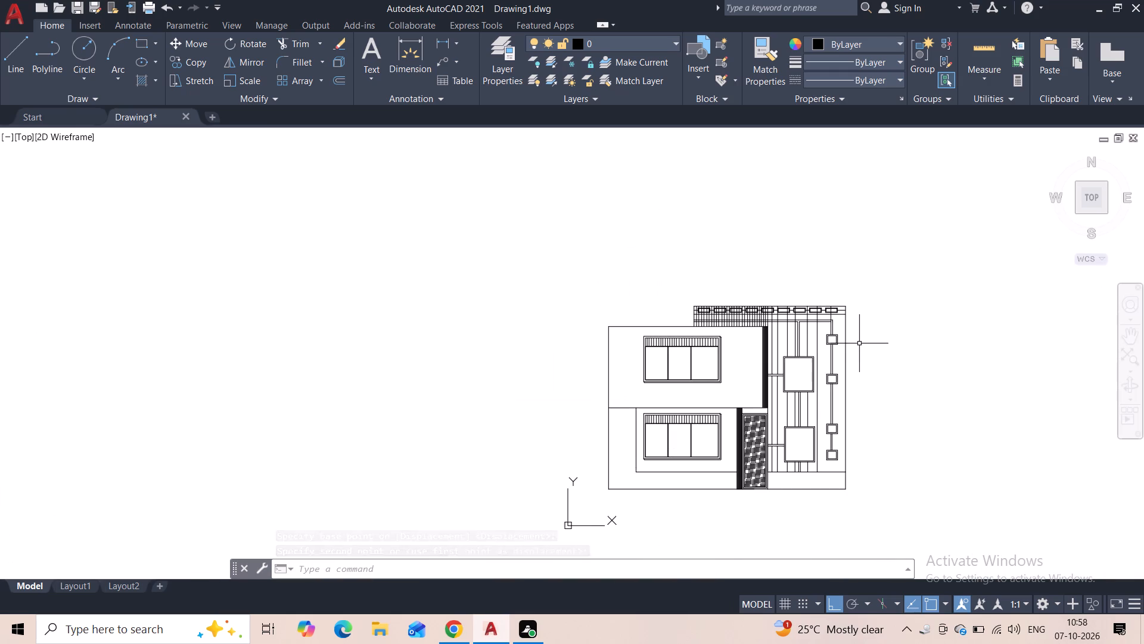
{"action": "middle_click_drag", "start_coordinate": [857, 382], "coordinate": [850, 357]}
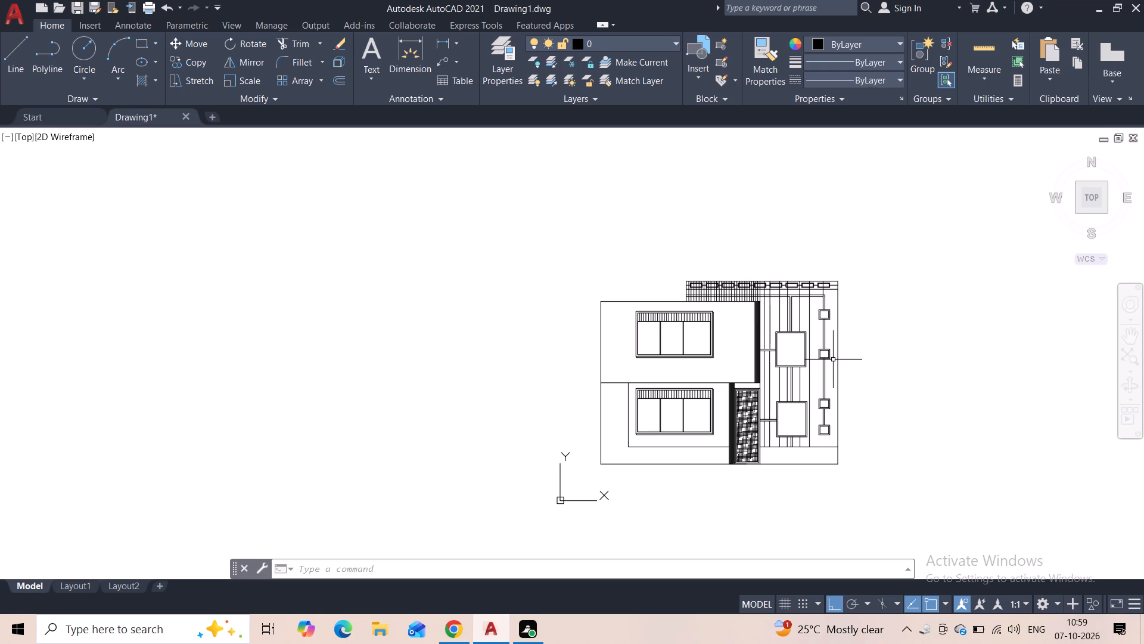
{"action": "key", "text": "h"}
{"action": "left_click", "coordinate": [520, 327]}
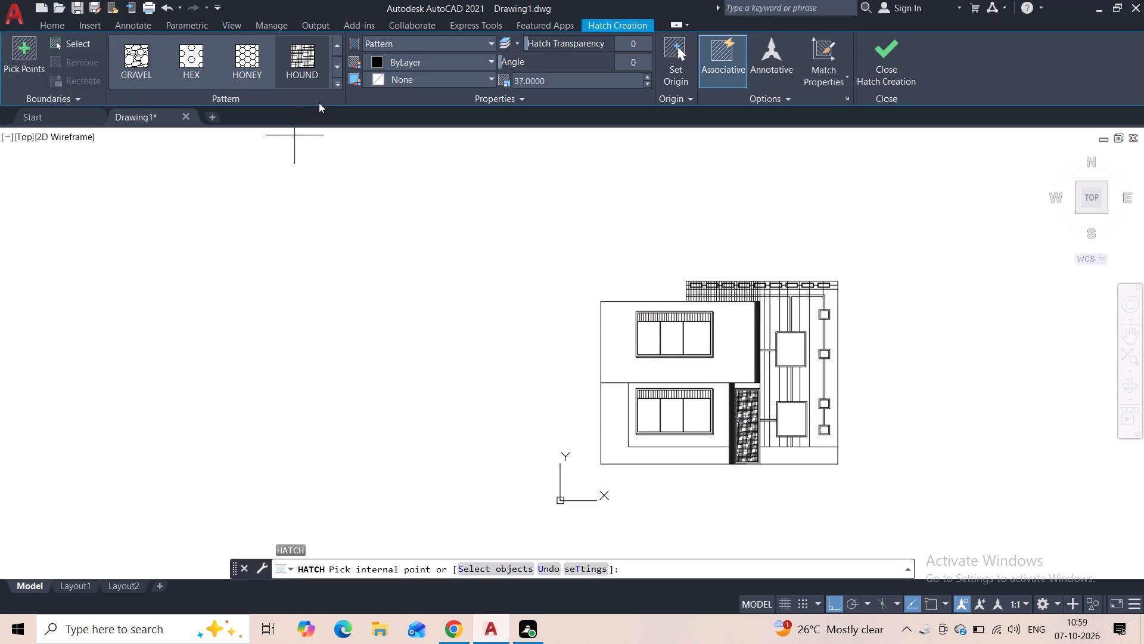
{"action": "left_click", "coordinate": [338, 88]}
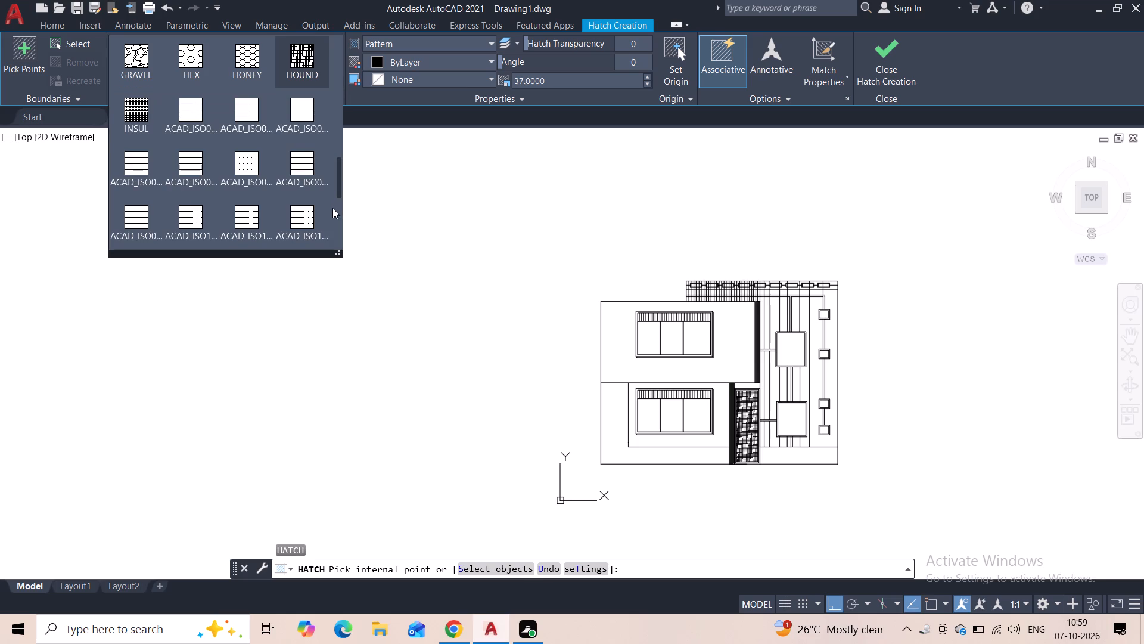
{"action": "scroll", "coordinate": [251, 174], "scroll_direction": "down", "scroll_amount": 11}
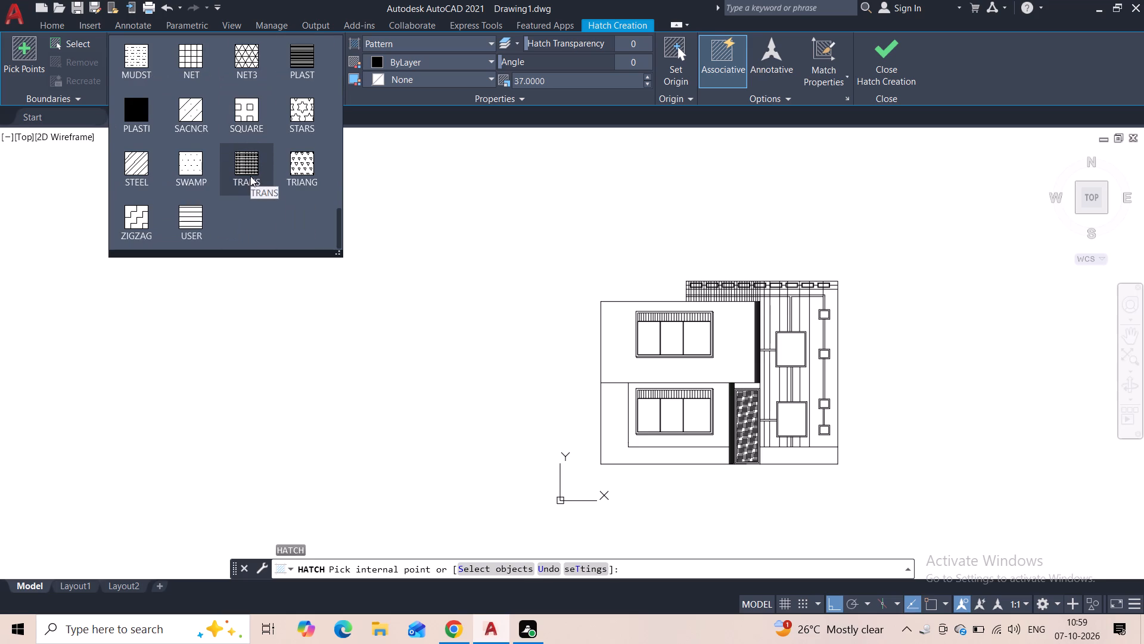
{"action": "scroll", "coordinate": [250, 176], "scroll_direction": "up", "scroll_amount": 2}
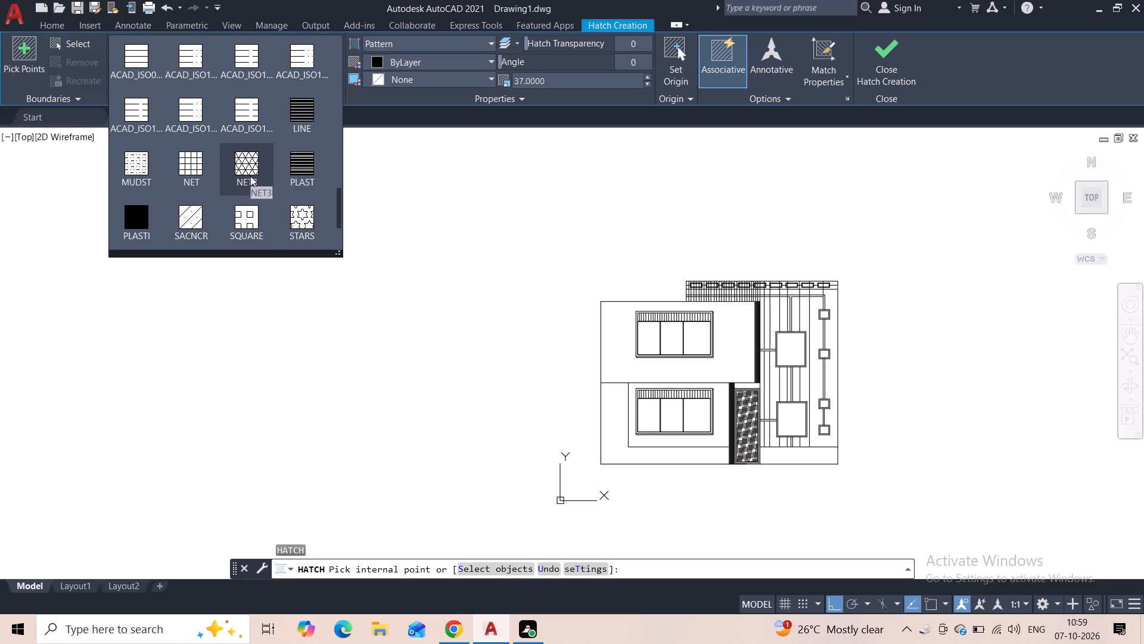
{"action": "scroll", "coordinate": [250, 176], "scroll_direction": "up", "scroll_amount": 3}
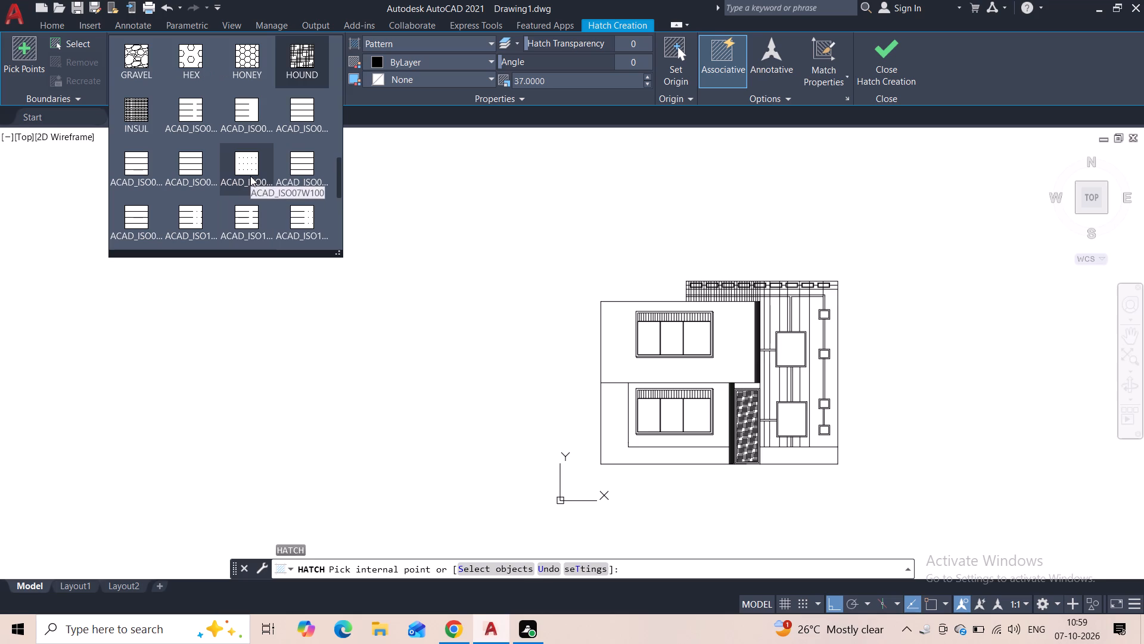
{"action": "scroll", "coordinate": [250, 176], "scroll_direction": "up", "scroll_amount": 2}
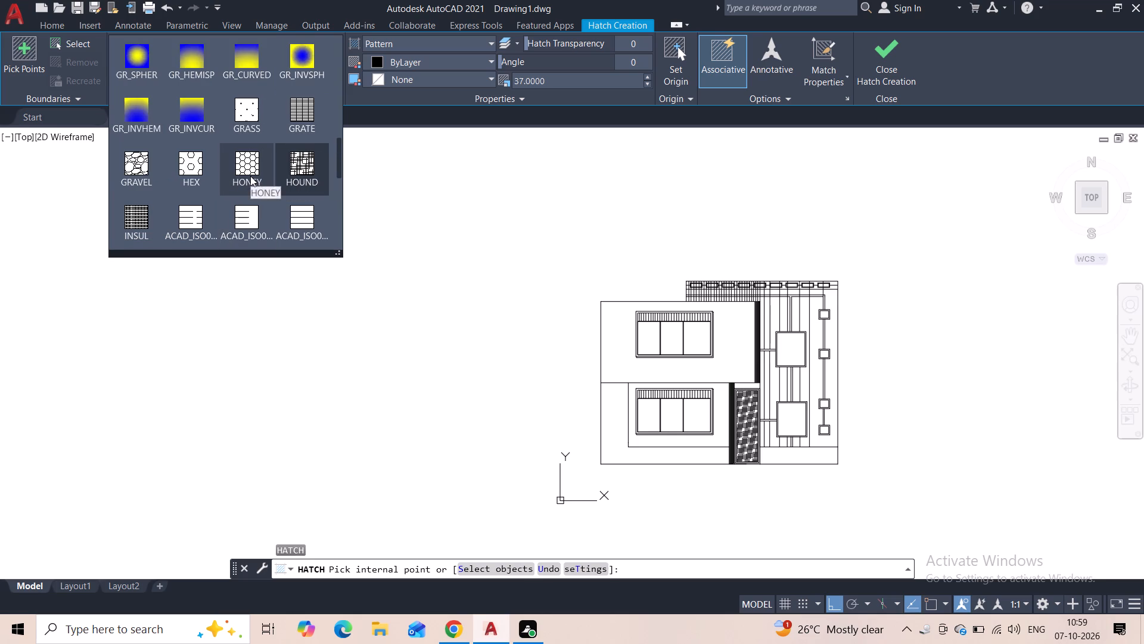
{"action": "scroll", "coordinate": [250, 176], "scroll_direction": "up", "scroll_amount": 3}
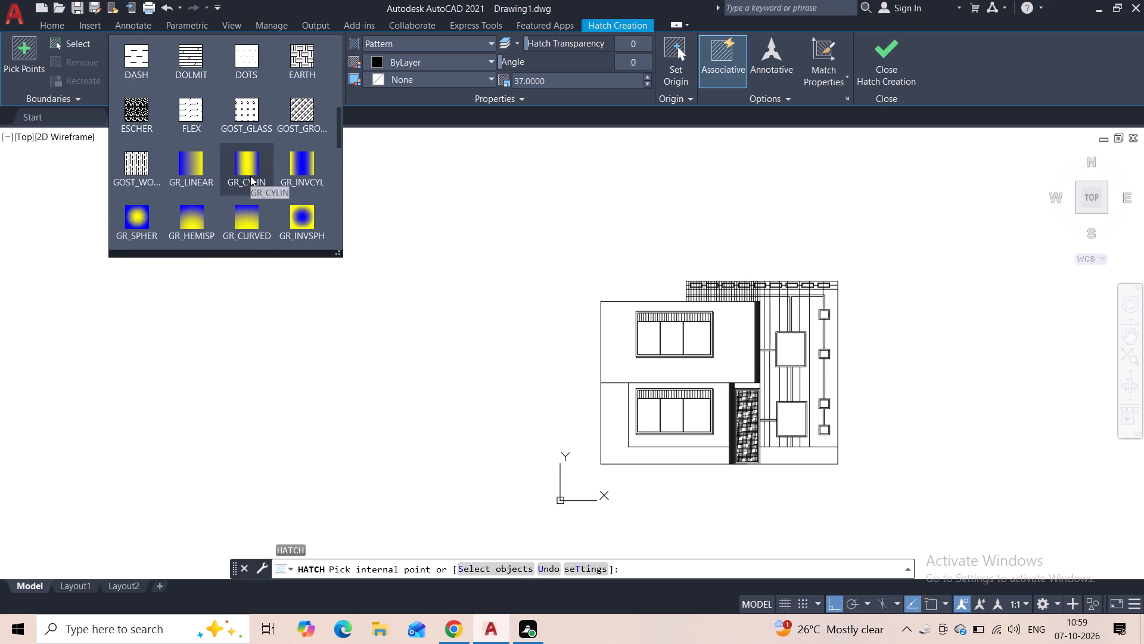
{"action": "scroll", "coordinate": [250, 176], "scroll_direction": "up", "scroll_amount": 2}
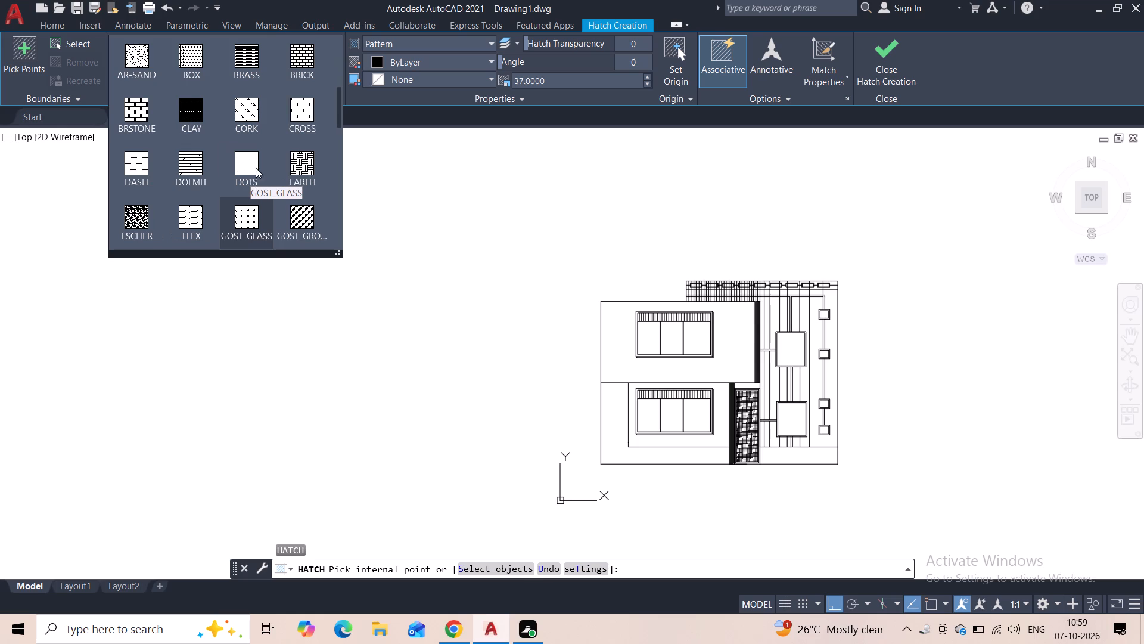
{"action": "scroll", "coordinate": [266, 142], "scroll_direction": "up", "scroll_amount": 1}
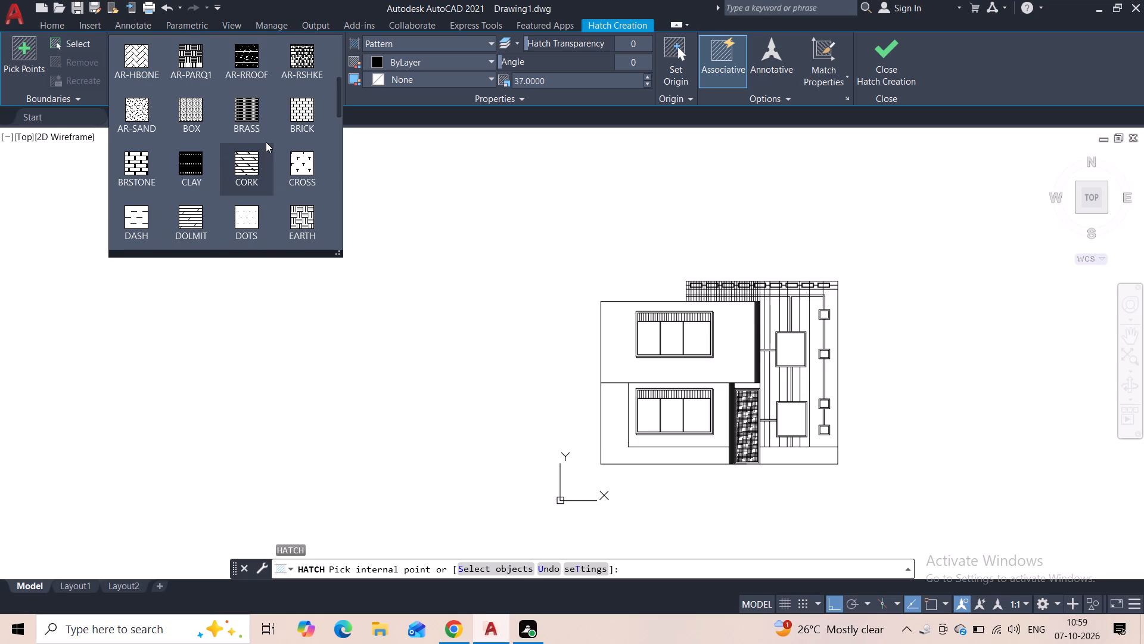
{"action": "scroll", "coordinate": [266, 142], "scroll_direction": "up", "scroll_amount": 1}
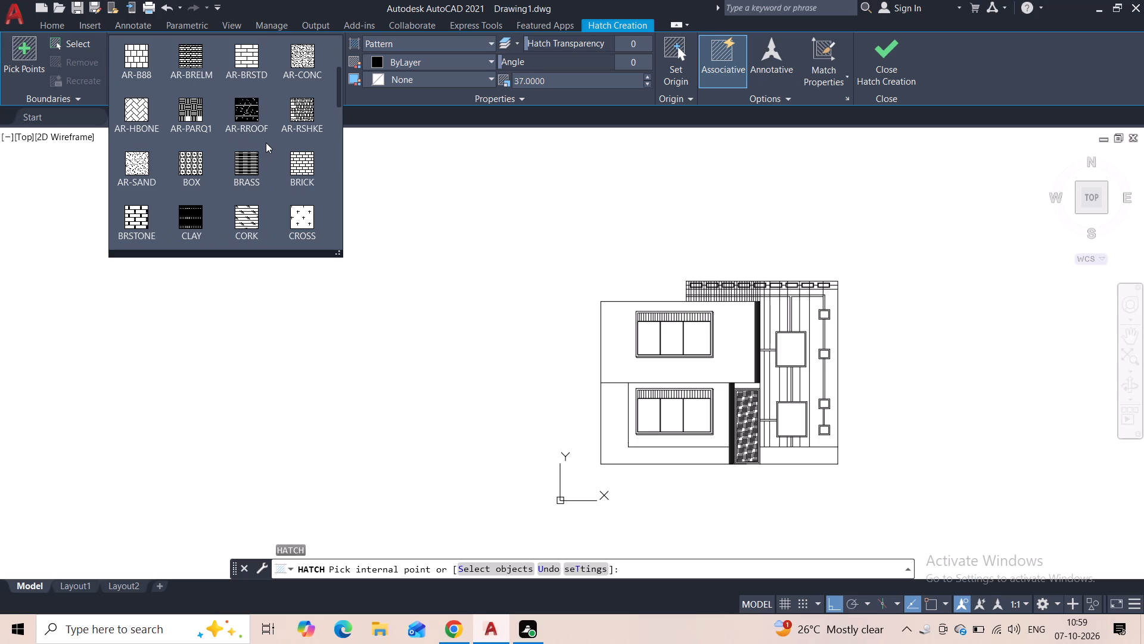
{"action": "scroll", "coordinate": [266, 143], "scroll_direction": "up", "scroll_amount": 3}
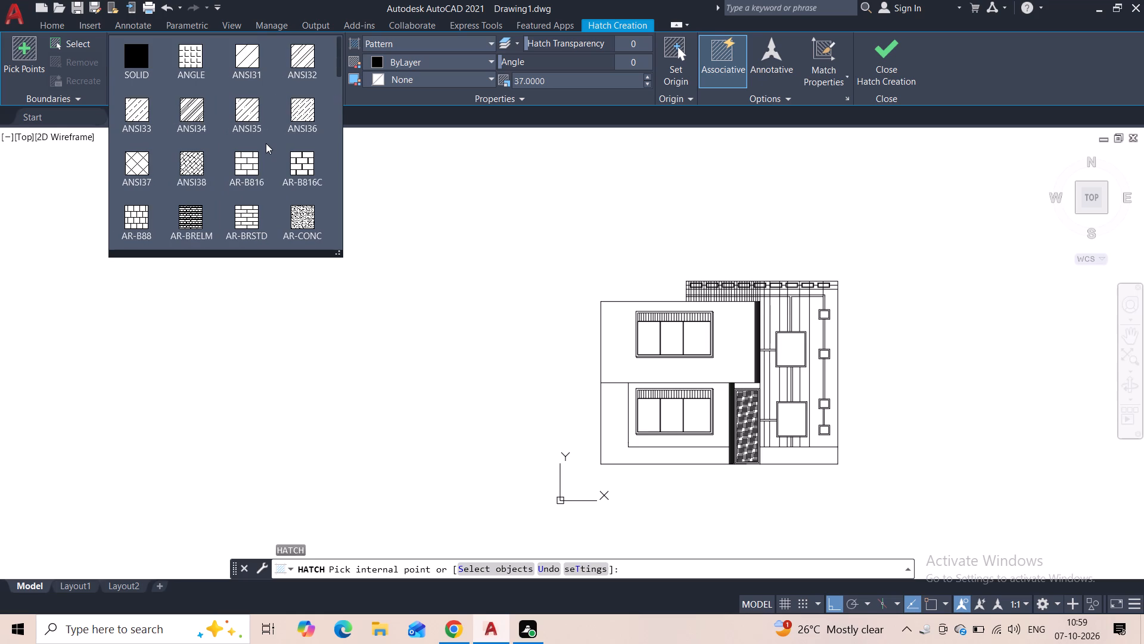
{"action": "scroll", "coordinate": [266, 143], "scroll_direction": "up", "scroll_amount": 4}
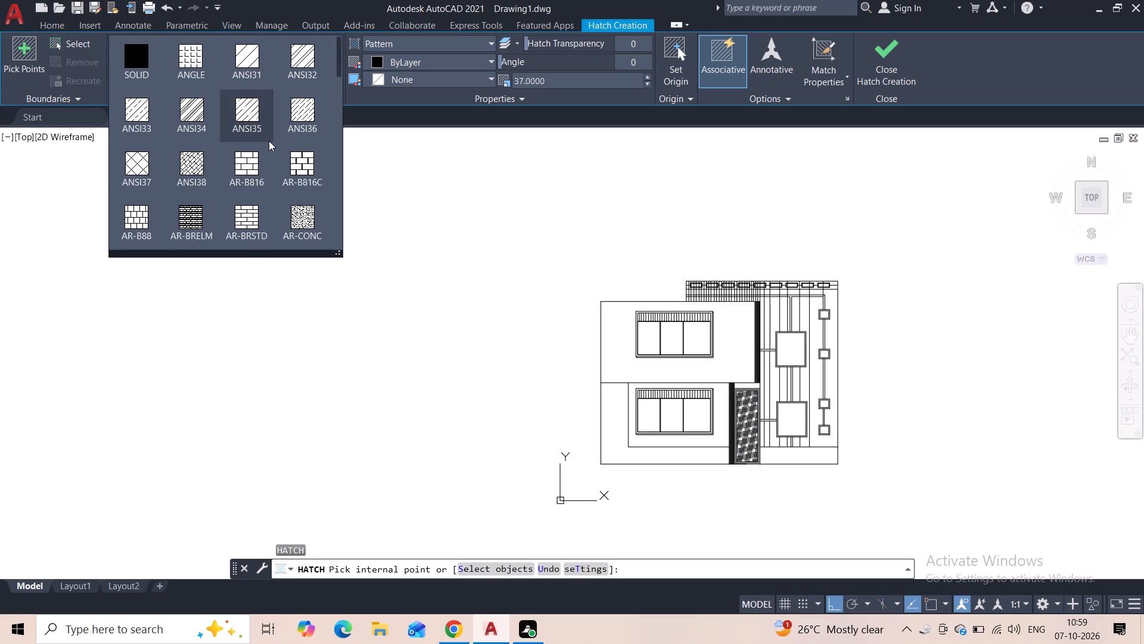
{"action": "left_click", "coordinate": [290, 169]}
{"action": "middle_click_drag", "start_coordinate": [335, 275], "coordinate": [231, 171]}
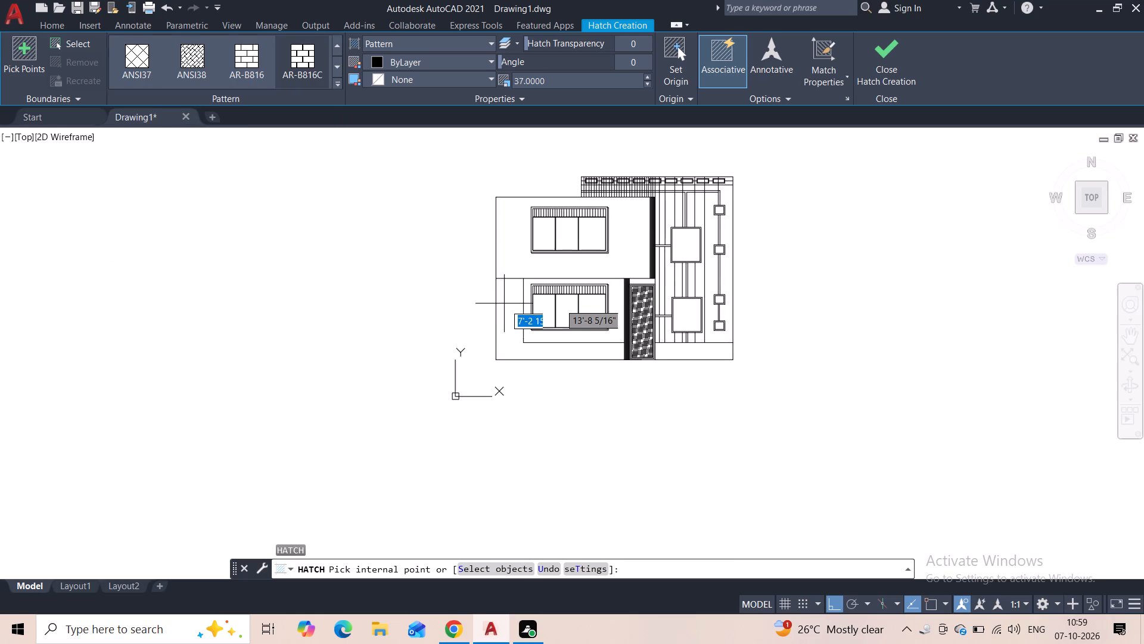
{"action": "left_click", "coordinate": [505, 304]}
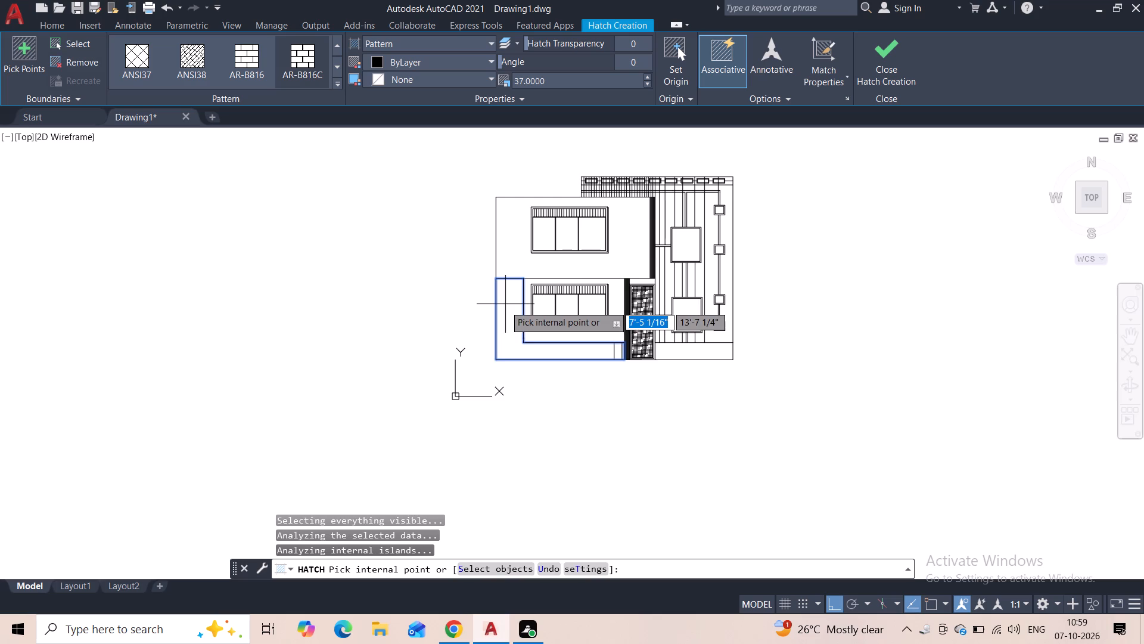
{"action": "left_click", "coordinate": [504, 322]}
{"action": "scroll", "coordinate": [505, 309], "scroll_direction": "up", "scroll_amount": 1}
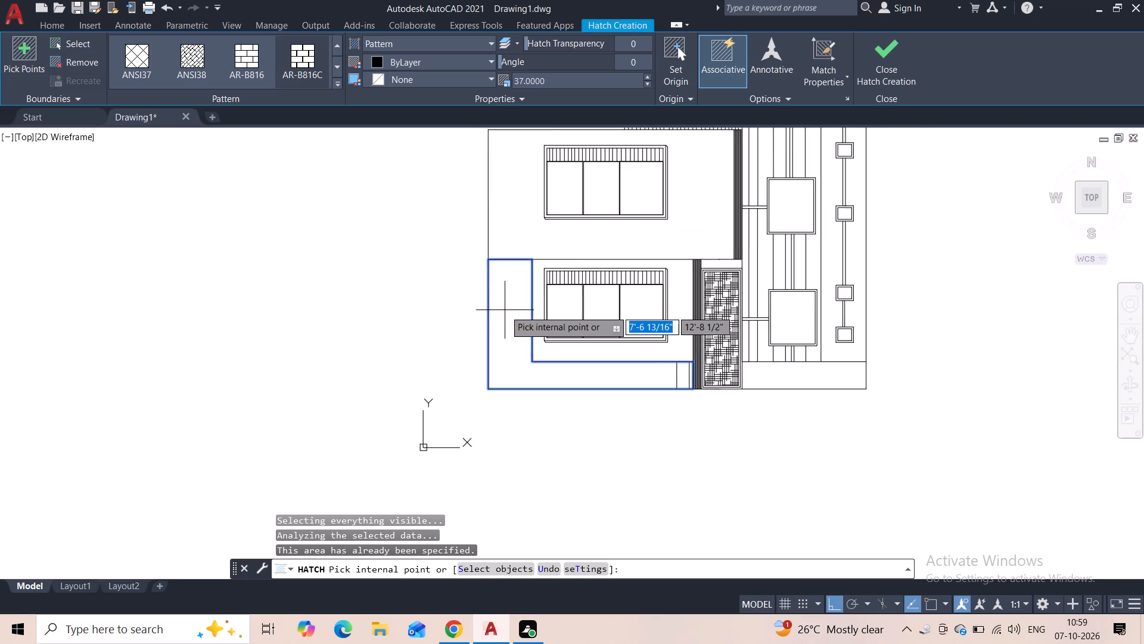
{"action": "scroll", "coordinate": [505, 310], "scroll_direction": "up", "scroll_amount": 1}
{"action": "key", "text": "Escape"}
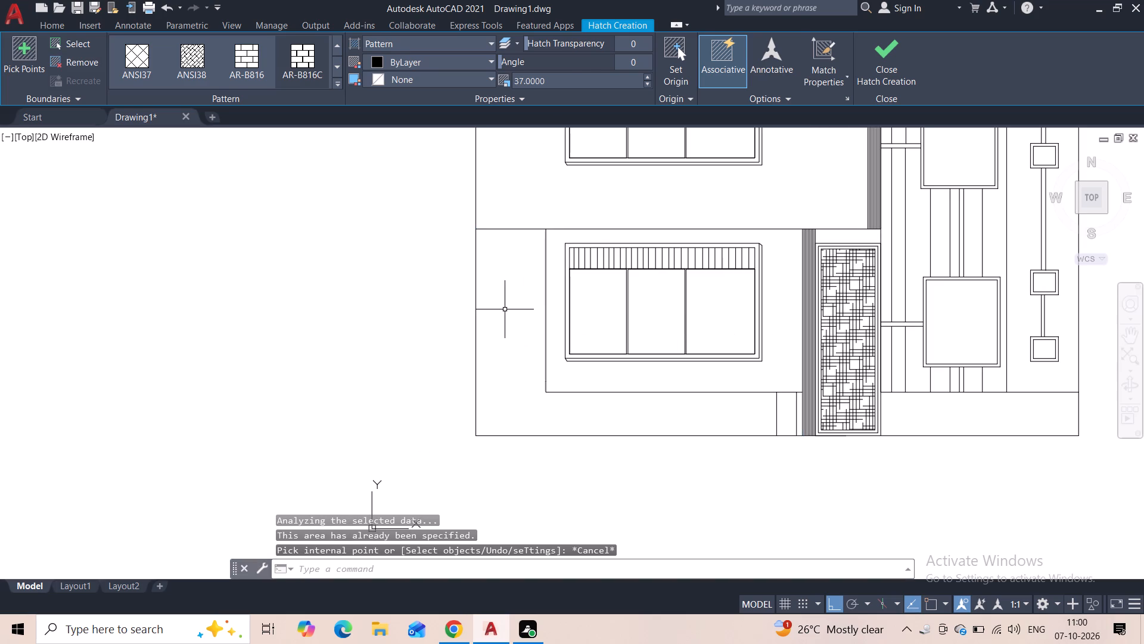
Examine the boundary lines and corners of the L-shaped ground-floor border and its hatch.
{"action": "scroll", "coordinate": [483, 232], "scroll_direction": "up", "scroll_amount": 5}
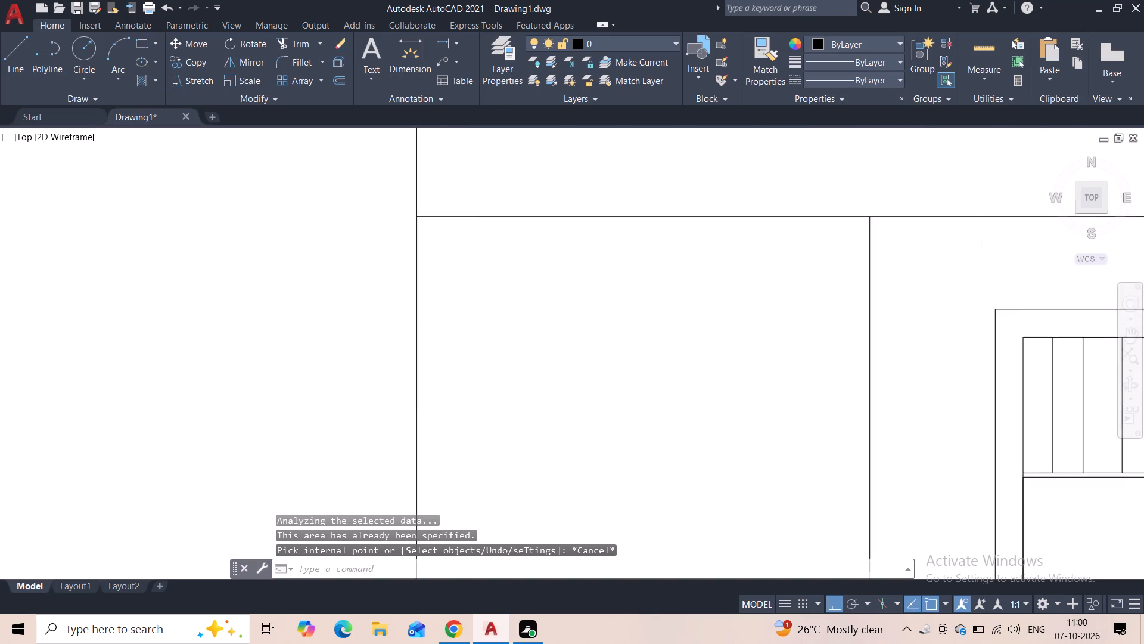
{"action": "middle_click_drag", "start_coordinate": [757, 314], "coordinate": [285, 314]}
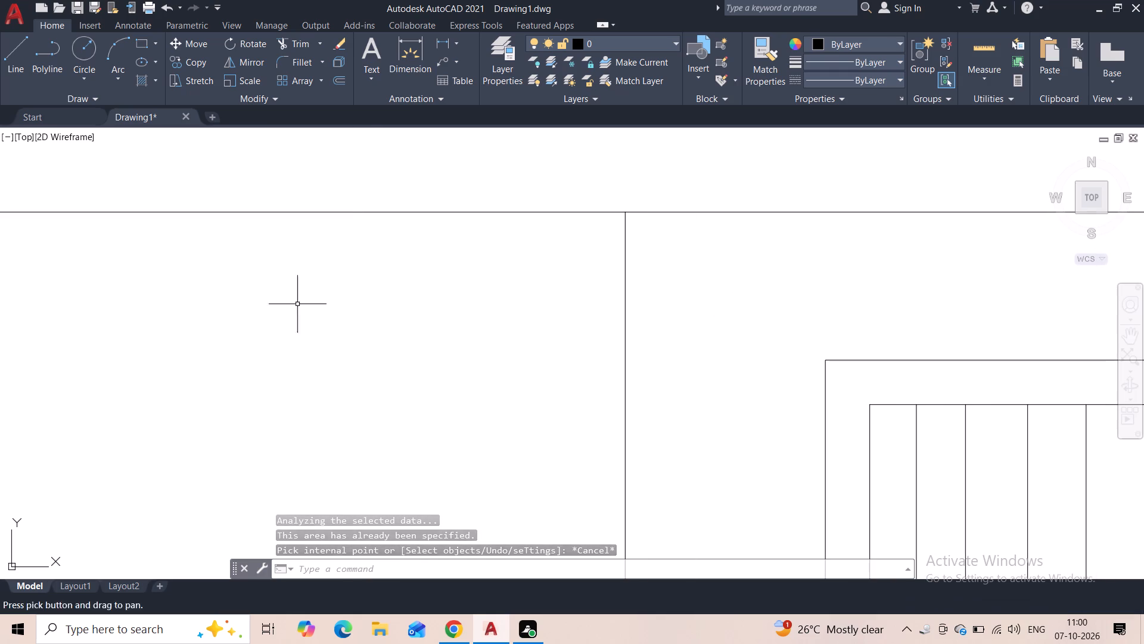
{"action": "left_click", "coordinate": [604, 213]}
{"action": "scroll", "coordinate": [590, 256], "scroll_direction": "down", "scroll_amount": 4}
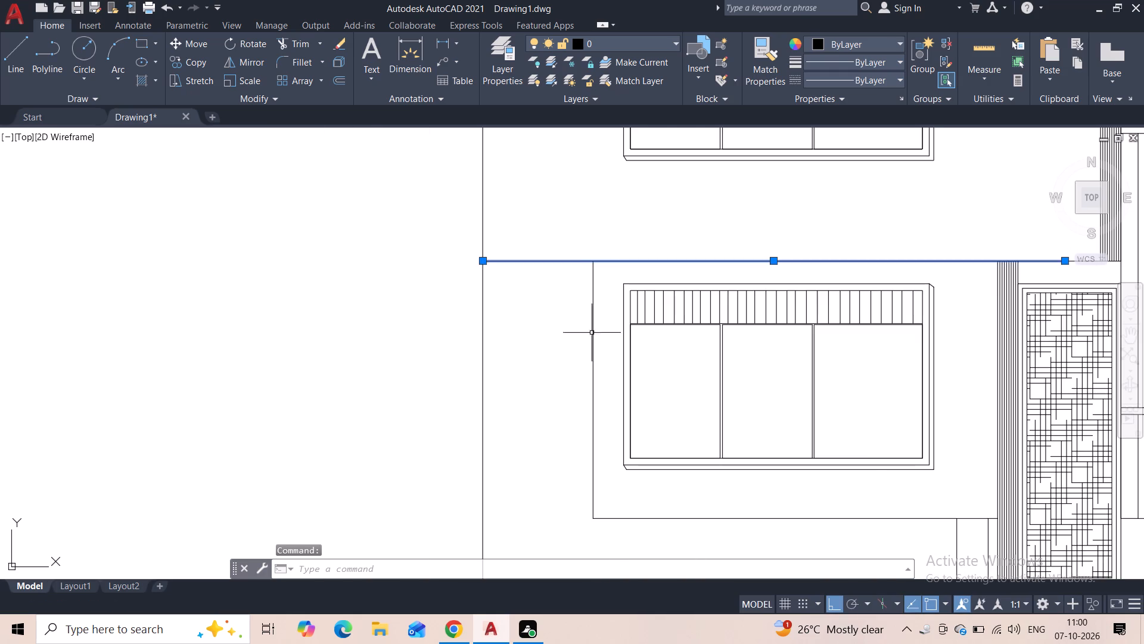
{"action": "key", "text": "Escape"}
{"action": "scroll", "coordinate": [578, 361], "scroll_direction": "down", "scroll_amount": 1}
{"action": "middle_click_drag", "start_coordinate": [573, 342], "coordinate": [529, 227]}
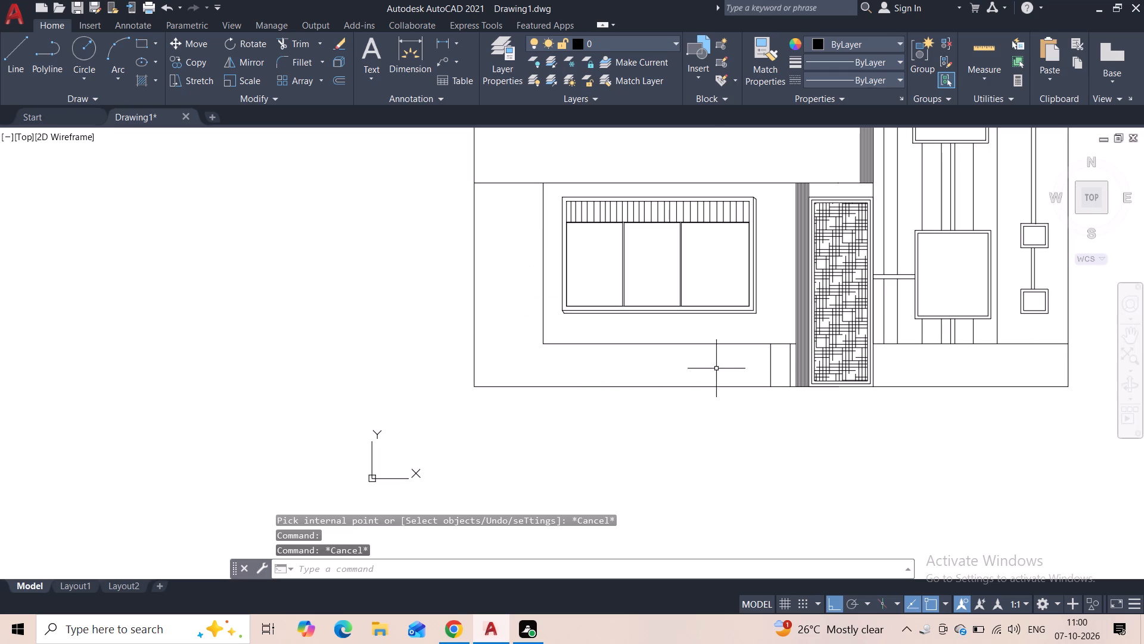
{"action": "scroll", "coordinate": [769, 363], "scroll_direction": "up", "scroll_amount": 2}
{"action": "scroll", "coordinate": [764, 372], "scroll_direction": "down", "scroll_amount": 4}
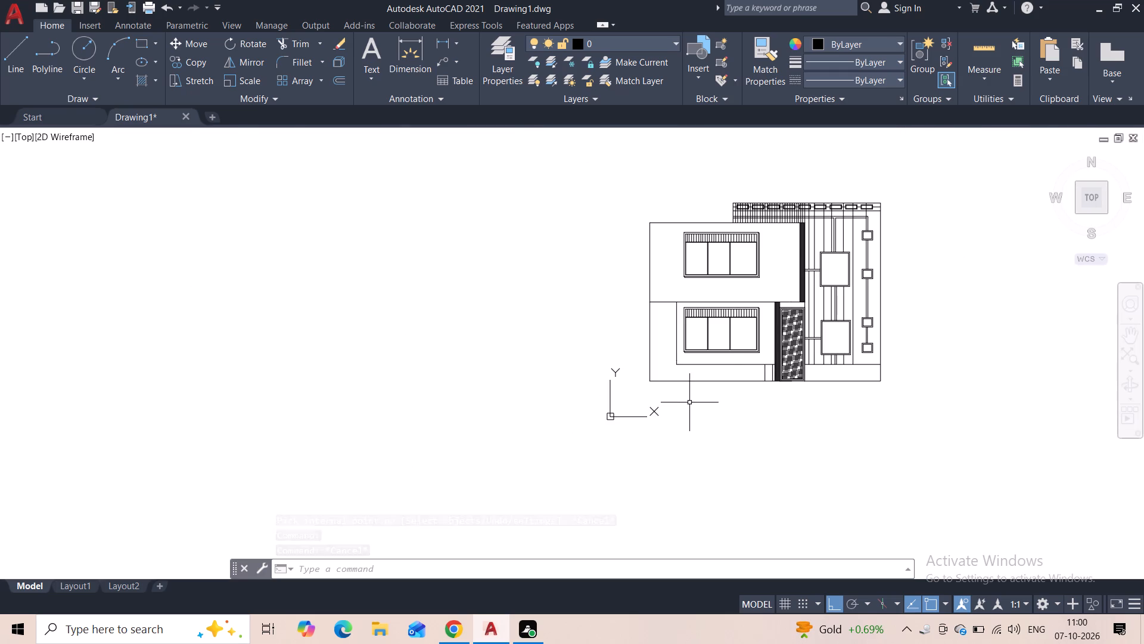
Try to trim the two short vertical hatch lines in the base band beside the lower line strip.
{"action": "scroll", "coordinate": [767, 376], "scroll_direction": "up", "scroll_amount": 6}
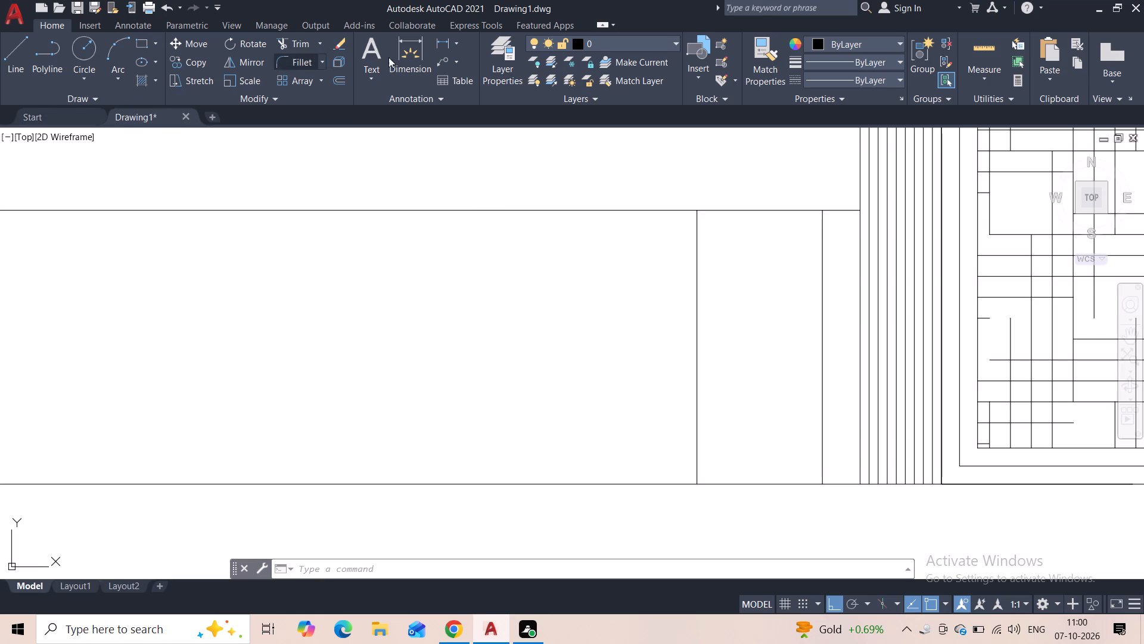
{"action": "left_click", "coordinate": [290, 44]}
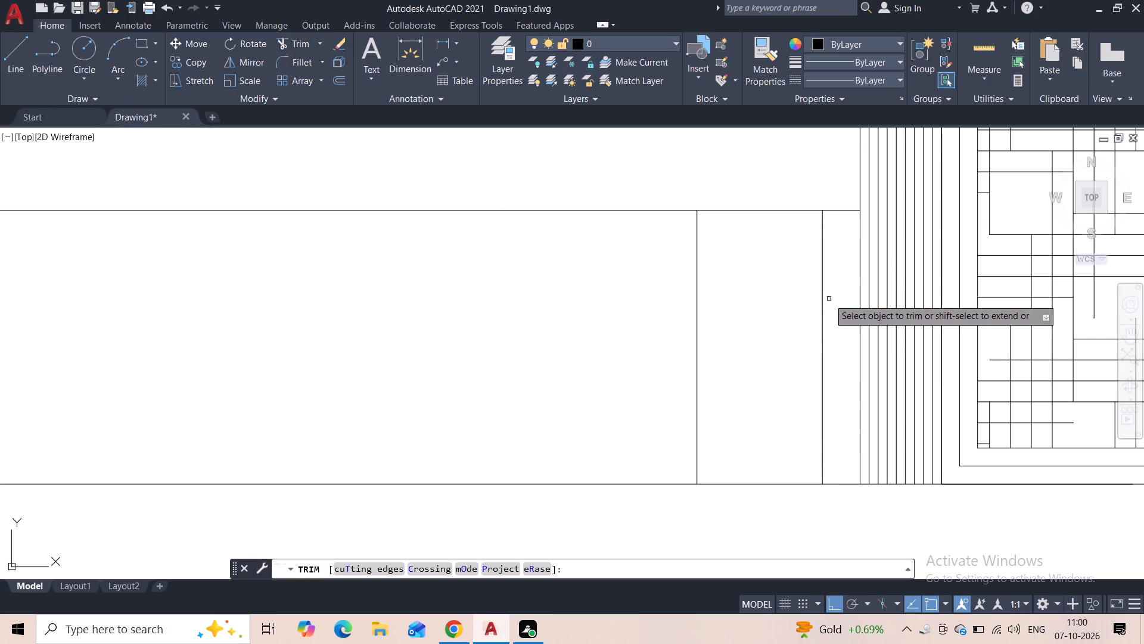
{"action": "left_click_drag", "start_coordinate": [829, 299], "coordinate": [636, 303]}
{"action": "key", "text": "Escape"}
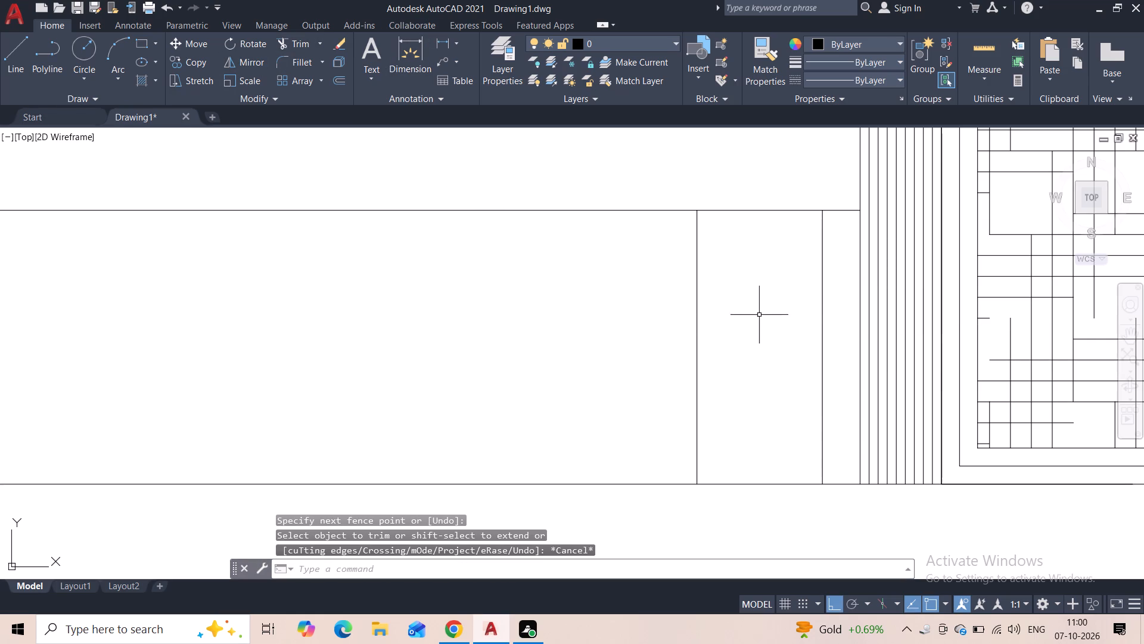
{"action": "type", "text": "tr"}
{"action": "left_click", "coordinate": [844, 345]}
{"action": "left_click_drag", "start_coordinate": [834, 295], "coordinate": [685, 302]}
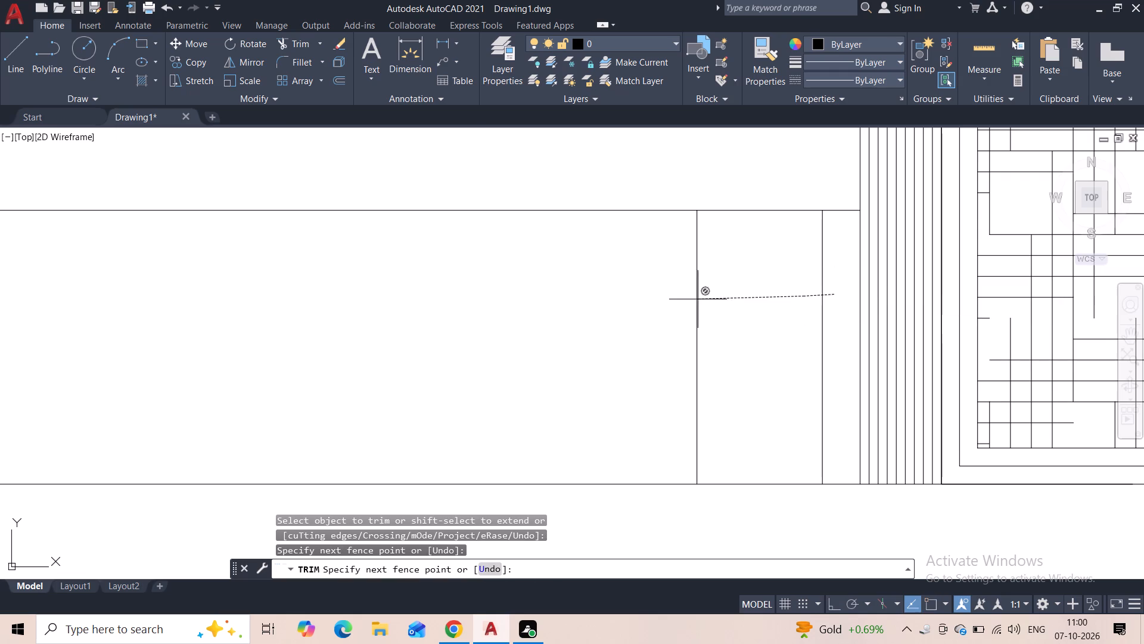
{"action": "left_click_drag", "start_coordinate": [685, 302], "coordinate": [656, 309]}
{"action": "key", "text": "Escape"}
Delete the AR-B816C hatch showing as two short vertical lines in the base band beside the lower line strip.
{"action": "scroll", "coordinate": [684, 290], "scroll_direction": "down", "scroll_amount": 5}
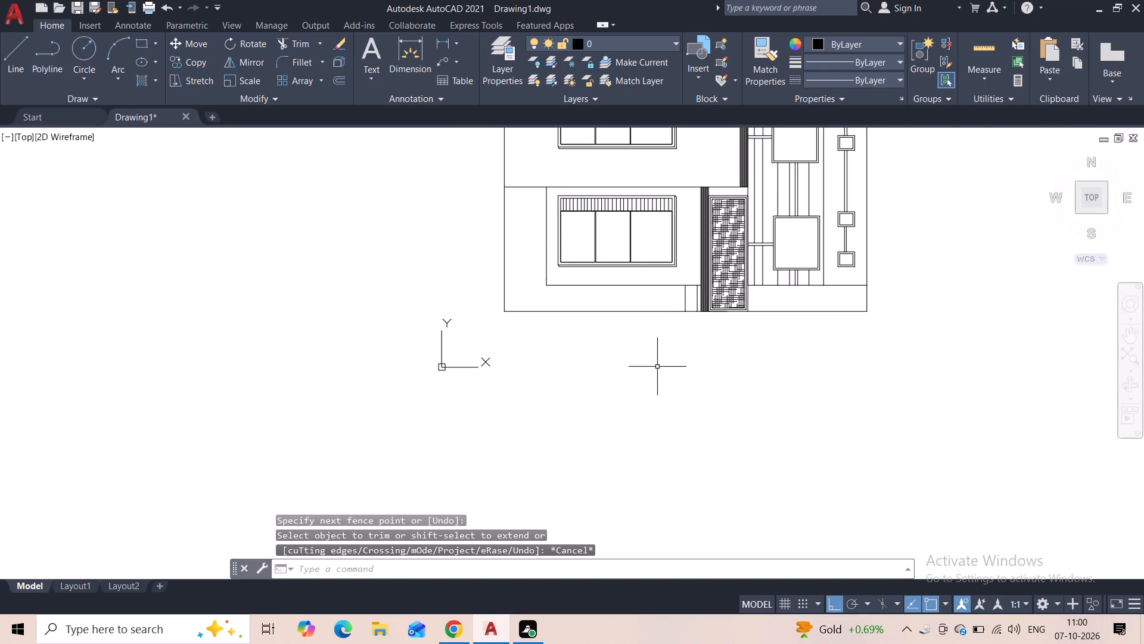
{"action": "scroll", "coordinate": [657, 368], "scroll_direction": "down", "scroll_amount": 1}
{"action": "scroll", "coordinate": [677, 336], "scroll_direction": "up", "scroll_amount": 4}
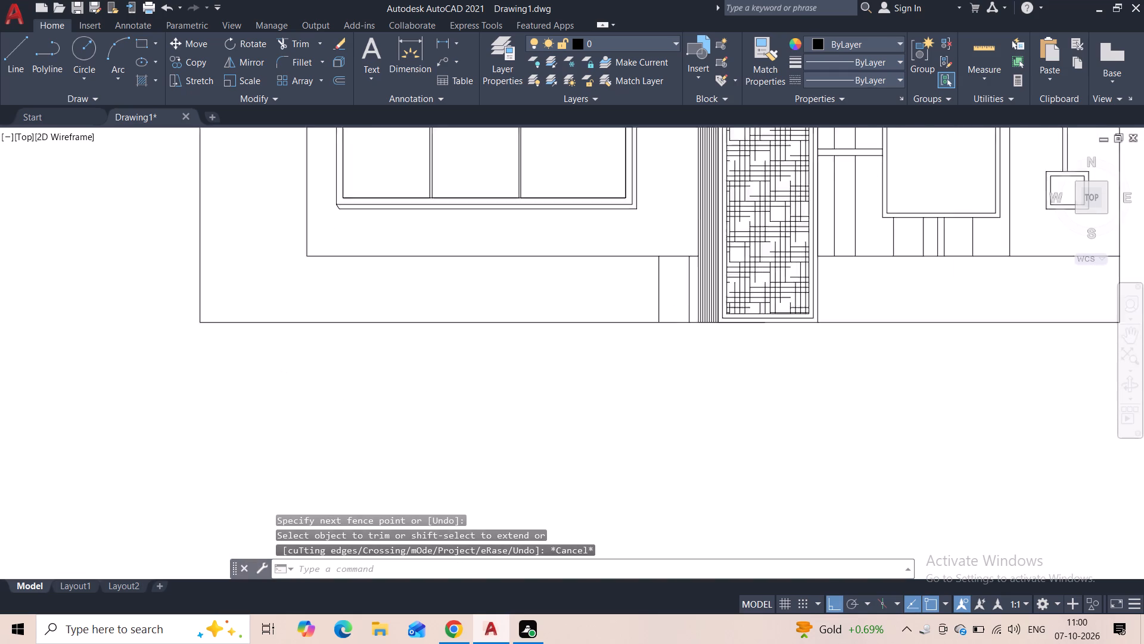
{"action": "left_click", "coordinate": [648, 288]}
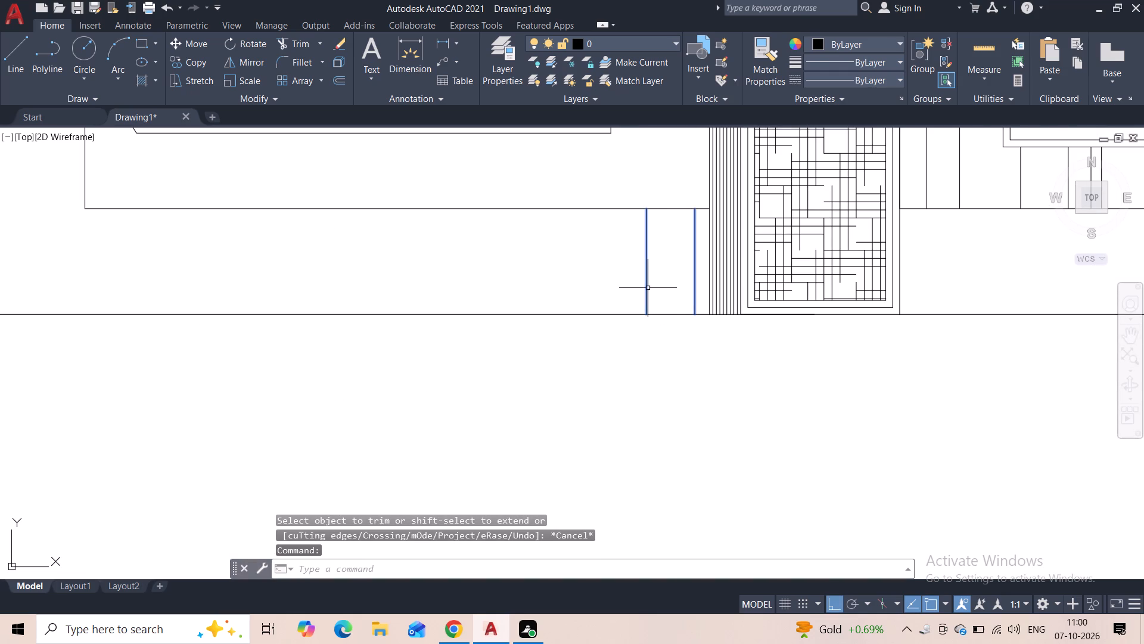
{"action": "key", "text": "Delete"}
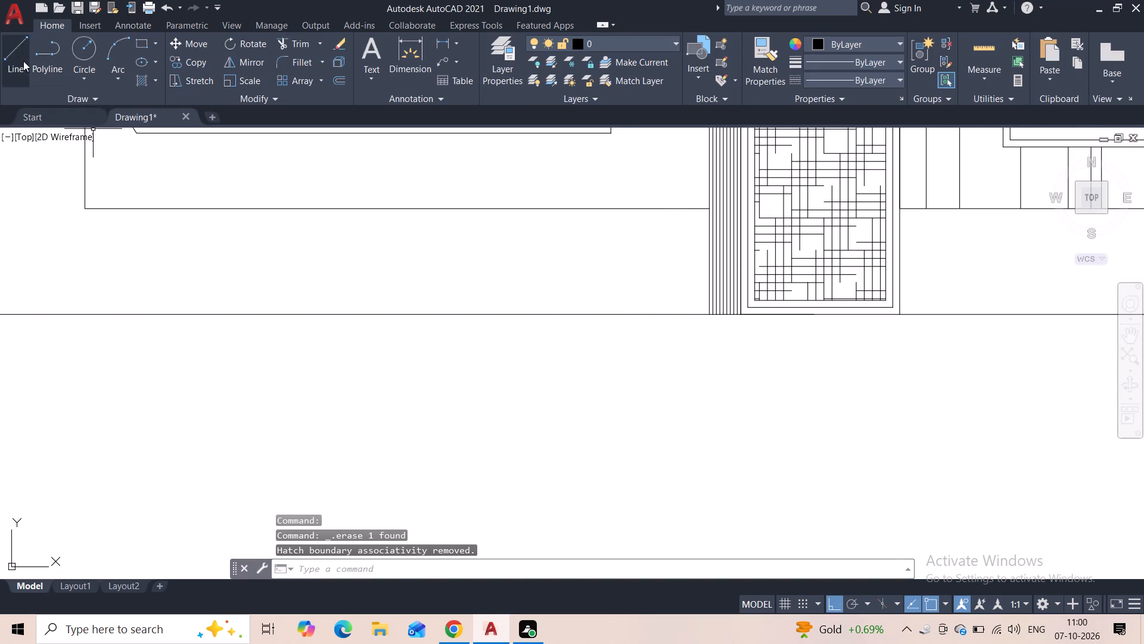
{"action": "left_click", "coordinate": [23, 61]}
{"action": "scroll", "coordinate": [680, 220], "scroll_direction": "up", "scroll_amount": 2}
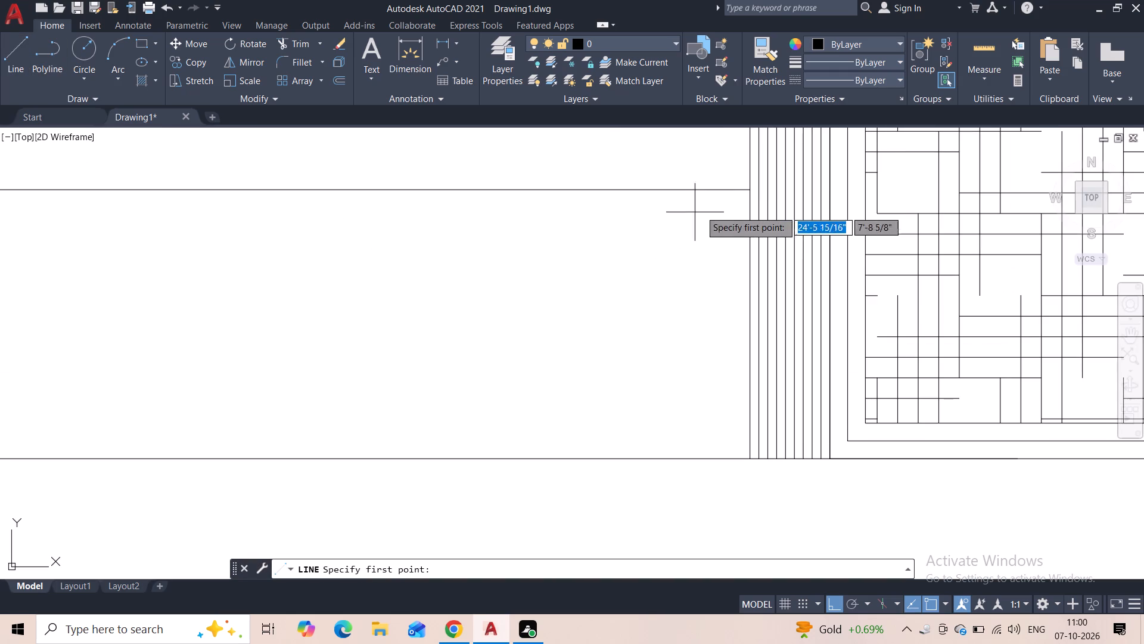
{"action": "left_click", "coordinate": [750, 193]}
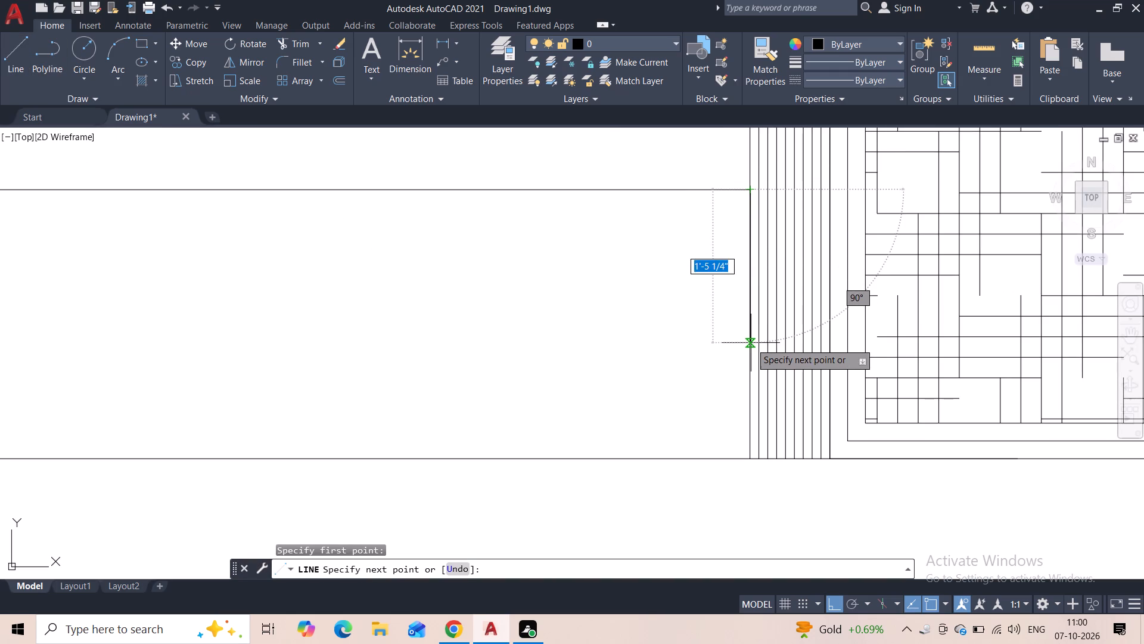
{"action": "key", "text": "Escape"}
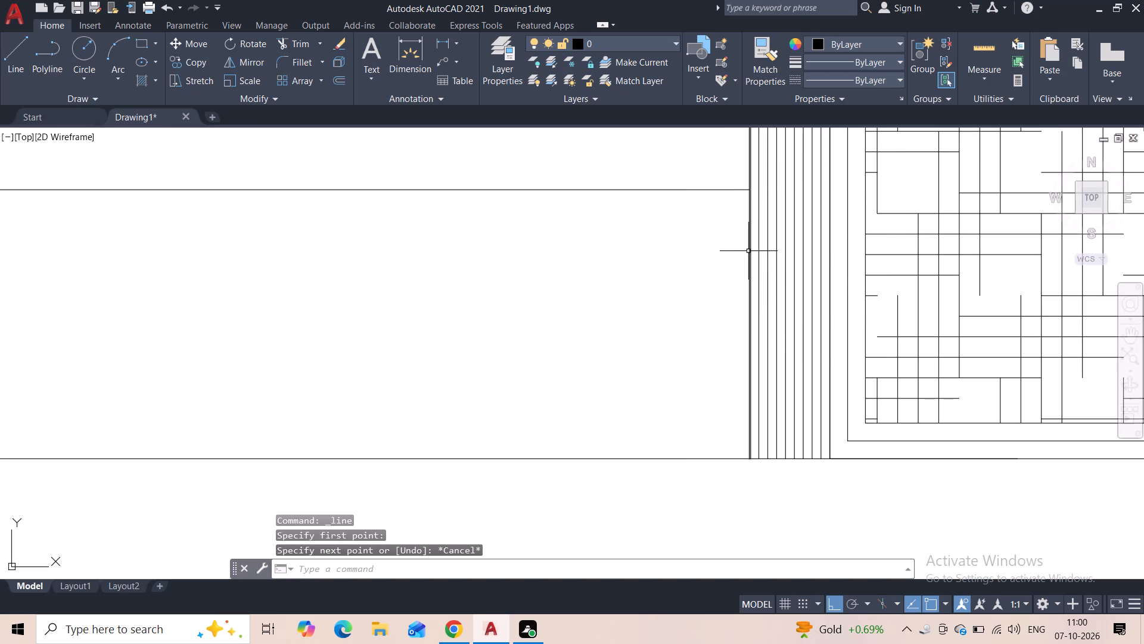
Stretch the bottom end of the lower line strip's outermost left line up to the top edge of the base band.
{"action": "scroll", "coordinate": [749, 192], "scroll_direction": "up", "scroll_amount": 7}
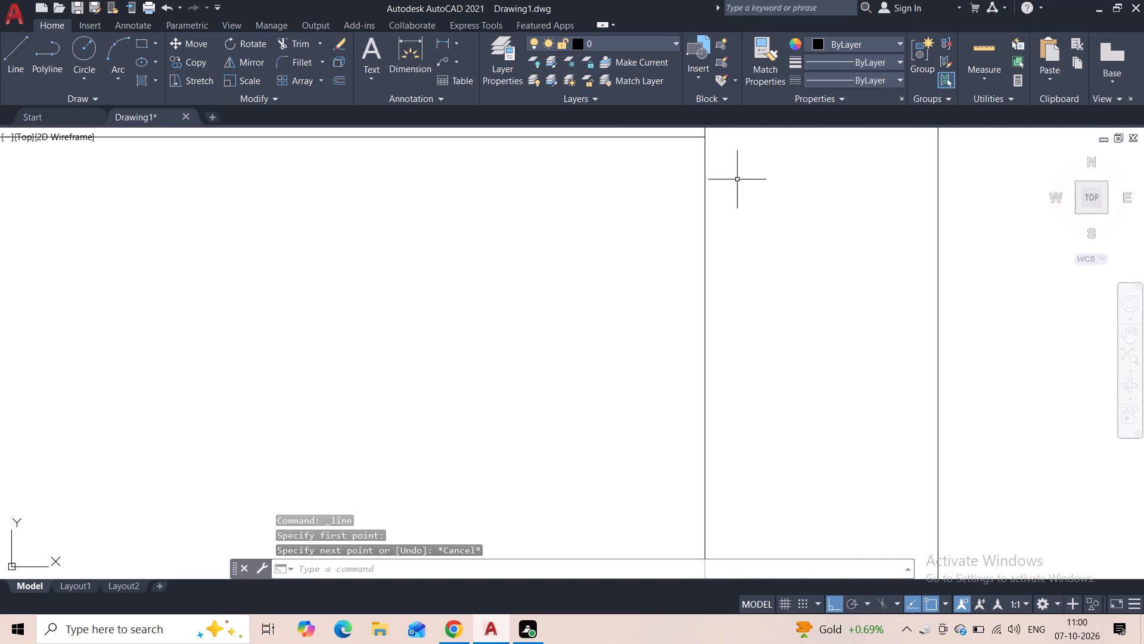
{"action": "left_click", "coordinate": [706, 158]}
{"action": "scroll", "coordinate": [714, 209], "scroll_direction": "down", "scroll_amount": 3}
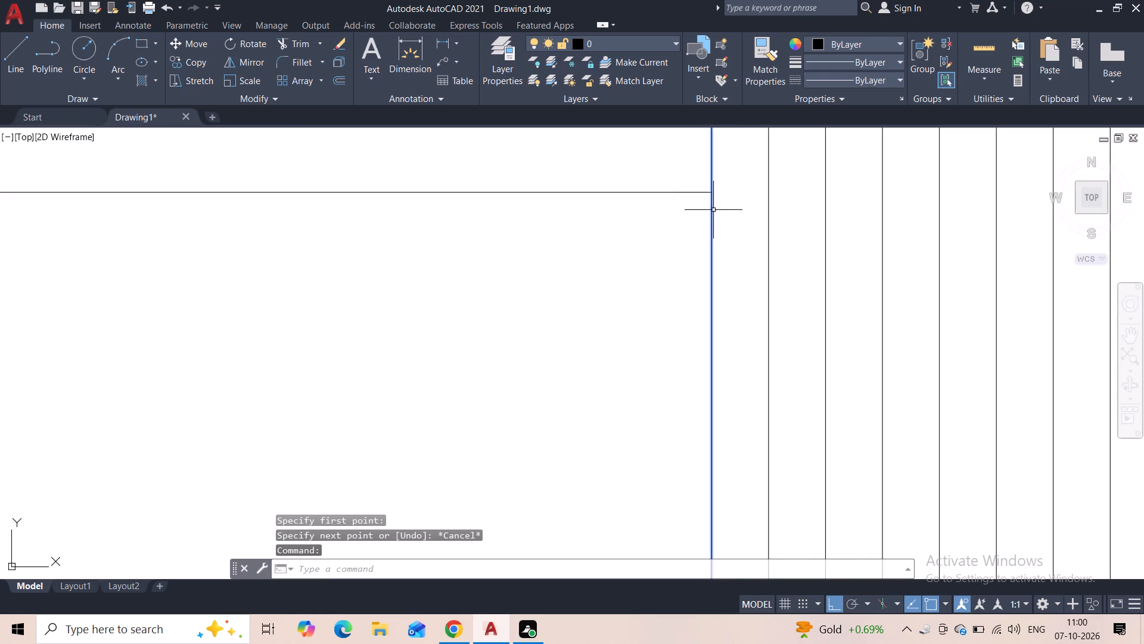
{"action": "scroll", "coordinate": [657, 213], "scroll_direction": "down", "scroll_amount": 1}
{"action": "middle_click_drag", "start_coordinate": [649, 296], "coordinate": [648, 306]}
{"action": "scroll", "coordinate": [648, 306], "scroll_direction": "down", "scroll_amount": 3}
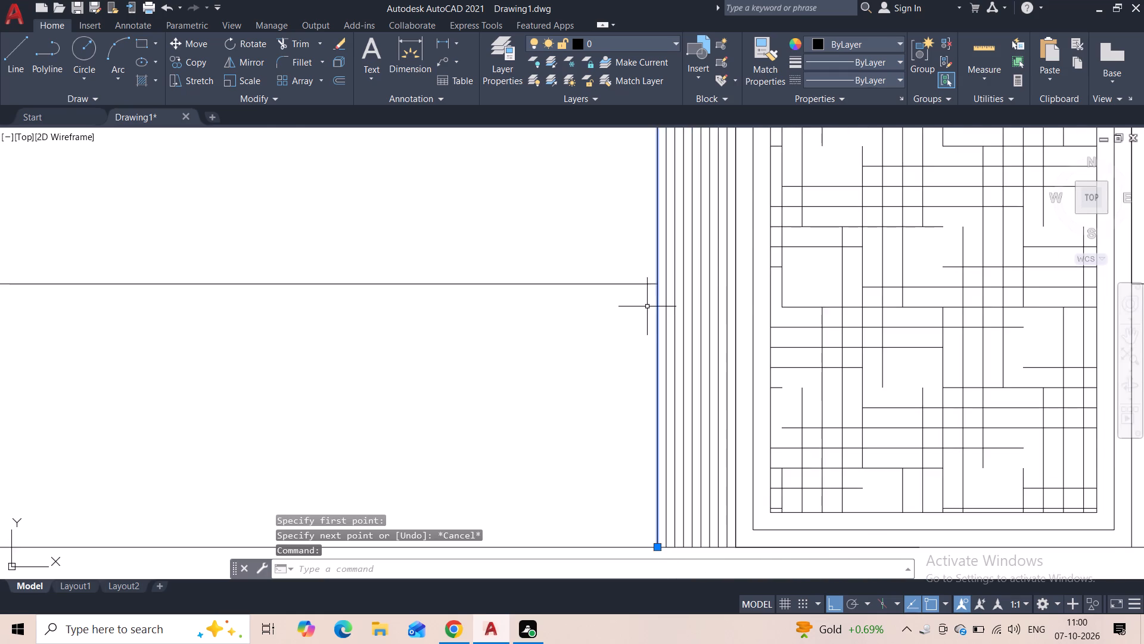
{"action": "scroll", "coordinate": [642, 298], "scroll_direction": "down", "scroll_amount": 3}
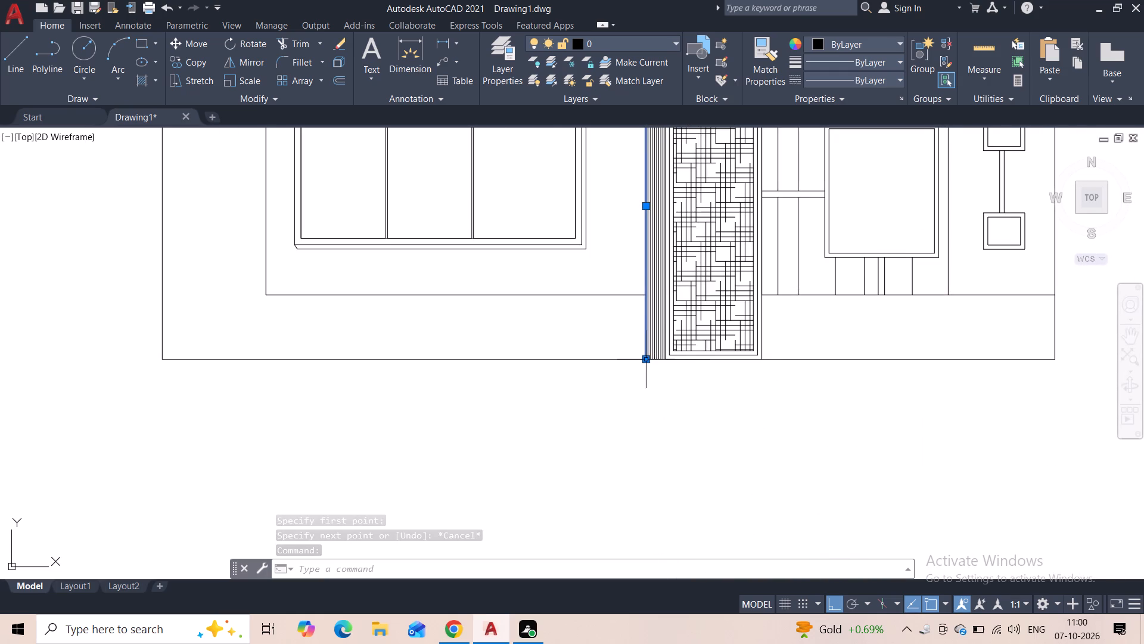
{"action": "left_click", "coordinate": [648, 363]}
{"action": "scroll", "coordinate": [644, 323], "scroll_direction": "up", "scroll_amount": 3}
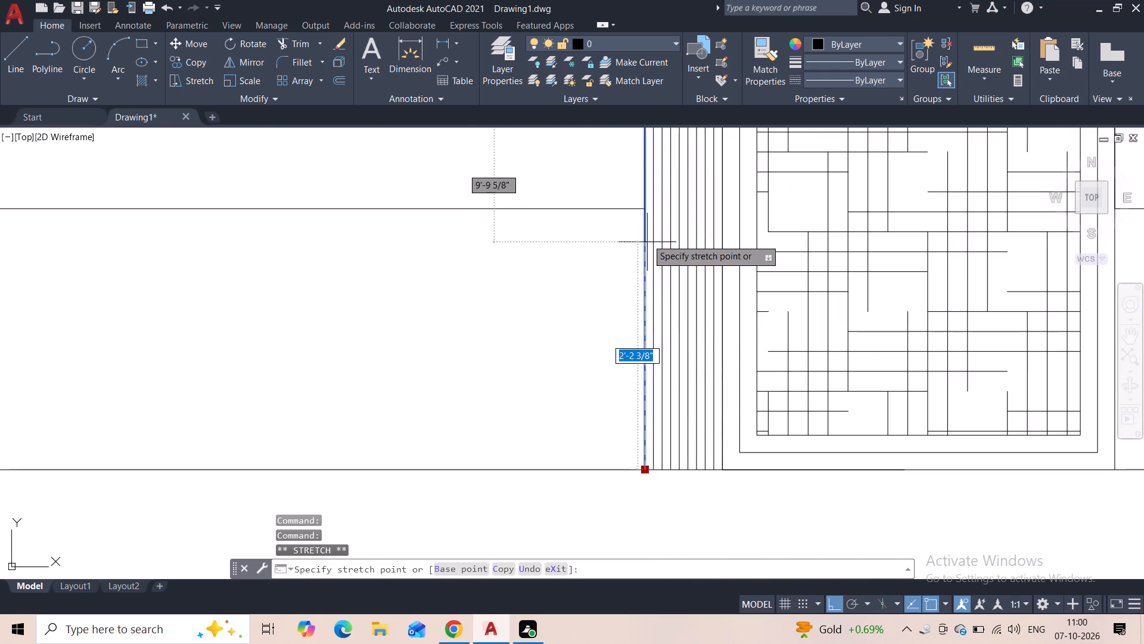
{"action": "left_click", "coordinate": [648, 214]}
{"action": "key", "text": "Escape"}
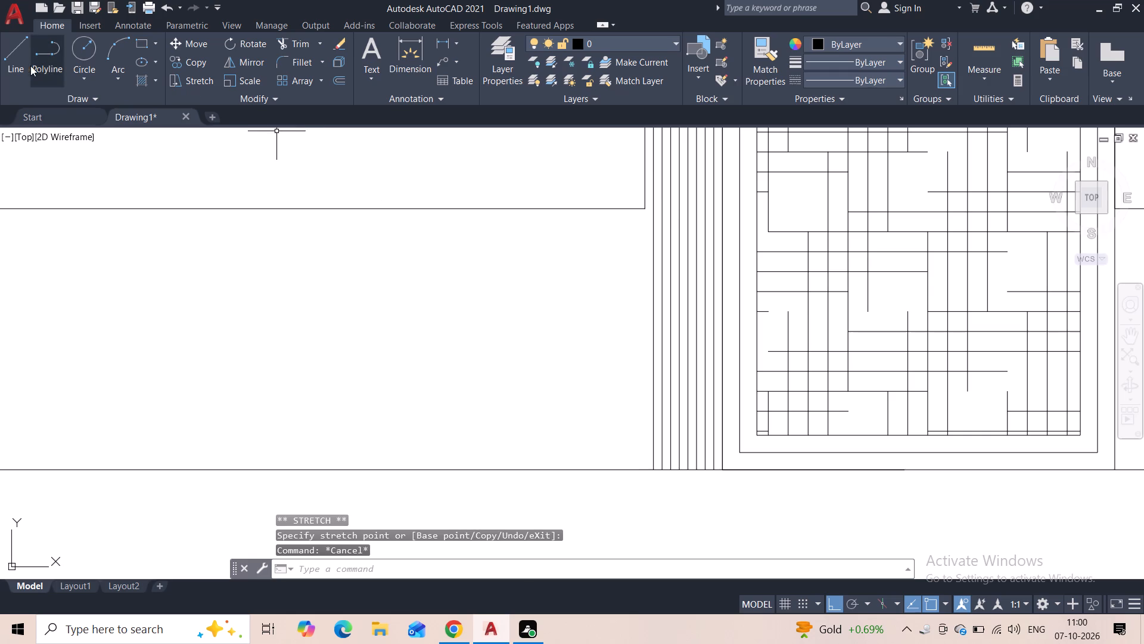
Draw a separate vertical line along the lower strip's left edge from the base band's top edge down to the ground line.
{"action": "left_click", "coordinate": [20, 64]}
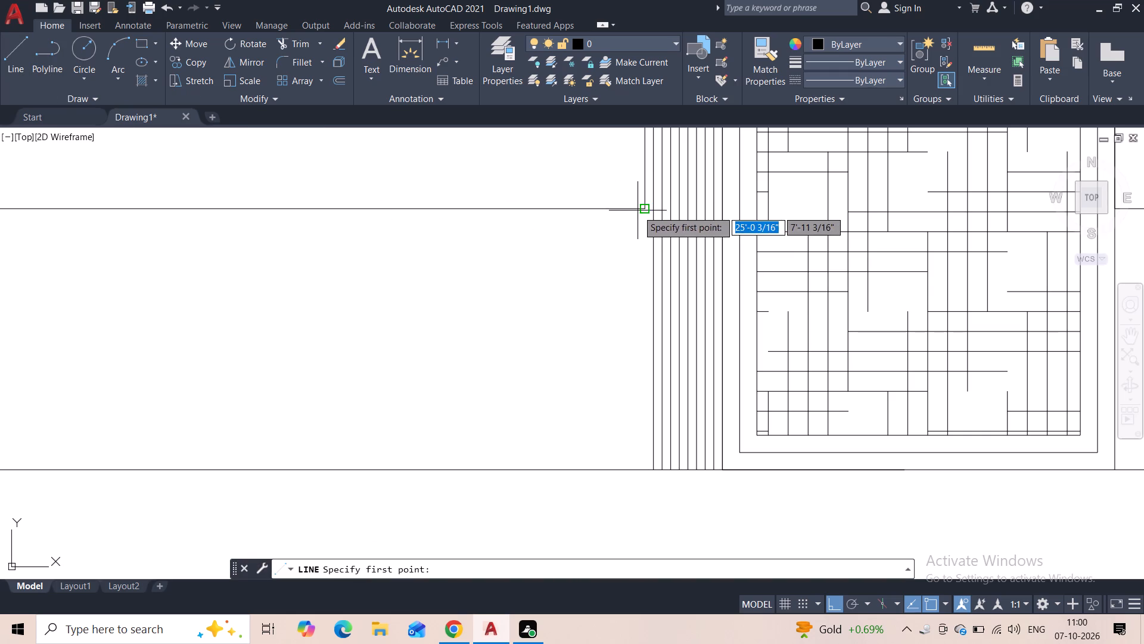
{"action": "left_click", "coordinate": [646, 210]}
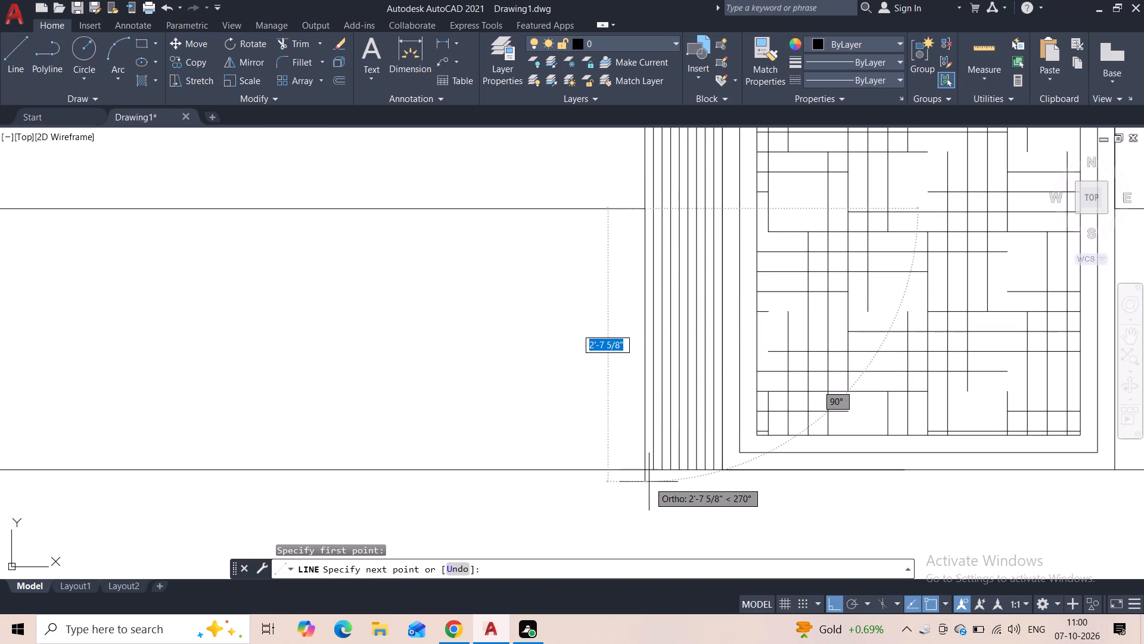
{"action": "left_click", "coordinate": [644, 469]}
{"action": "key", "text": "Escape"}
{"action": "scroll", "coordinate": [549, 323], "scroll_direction": "down", "scroll_amount": 2}
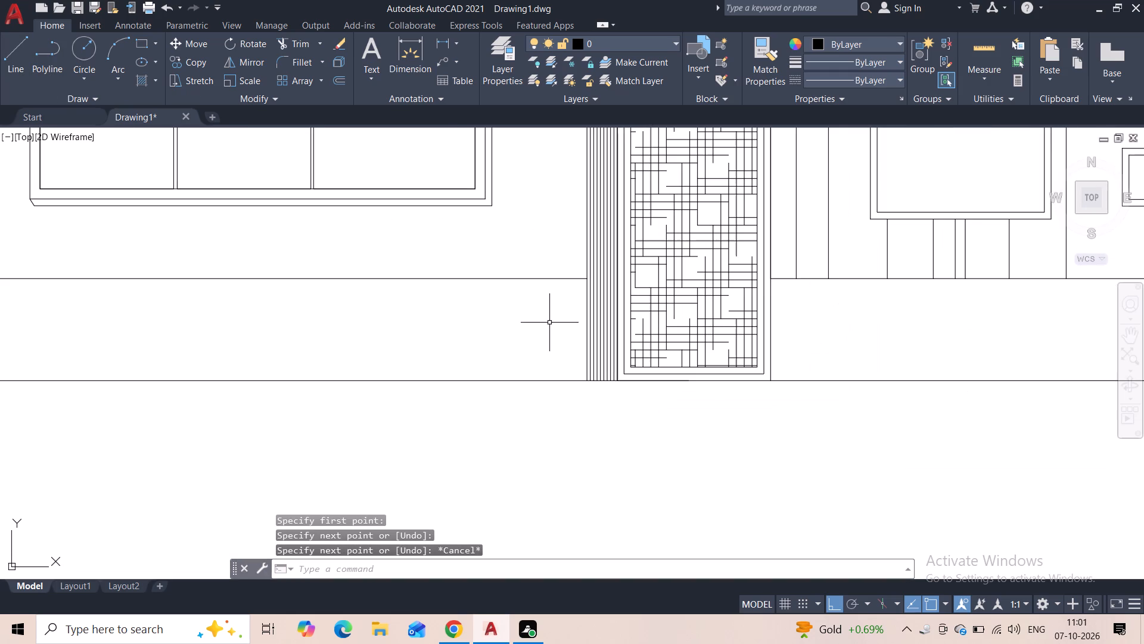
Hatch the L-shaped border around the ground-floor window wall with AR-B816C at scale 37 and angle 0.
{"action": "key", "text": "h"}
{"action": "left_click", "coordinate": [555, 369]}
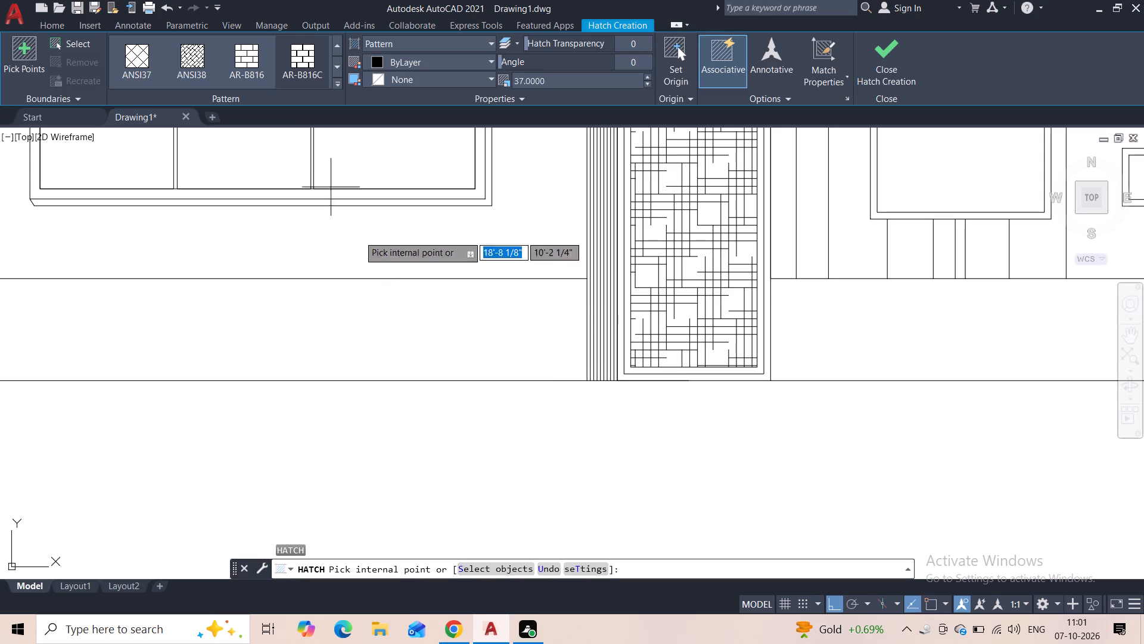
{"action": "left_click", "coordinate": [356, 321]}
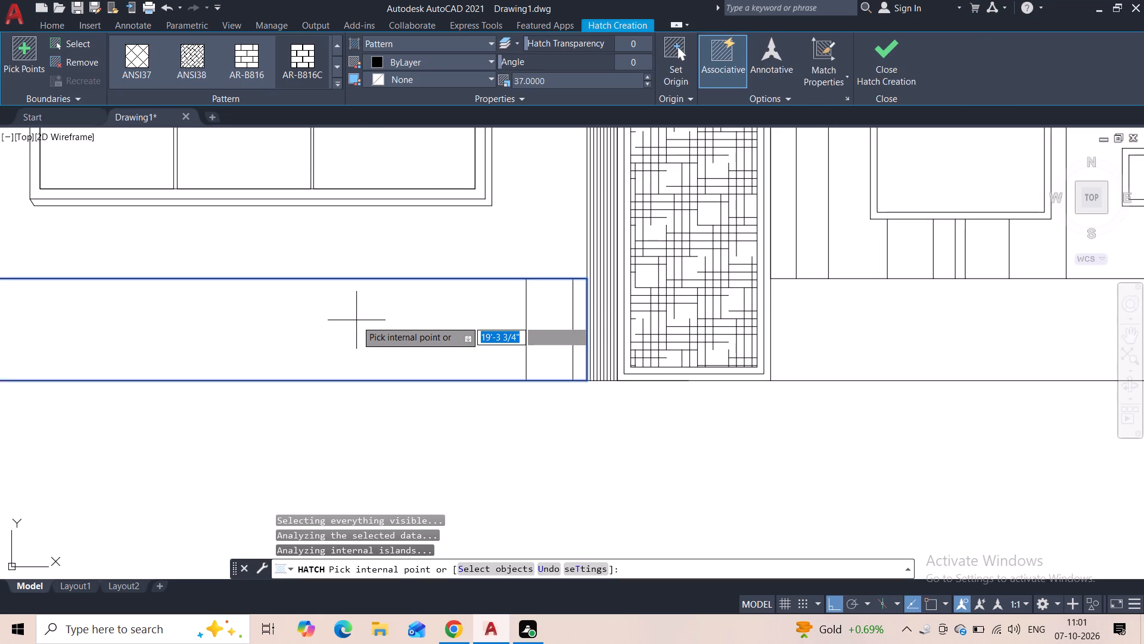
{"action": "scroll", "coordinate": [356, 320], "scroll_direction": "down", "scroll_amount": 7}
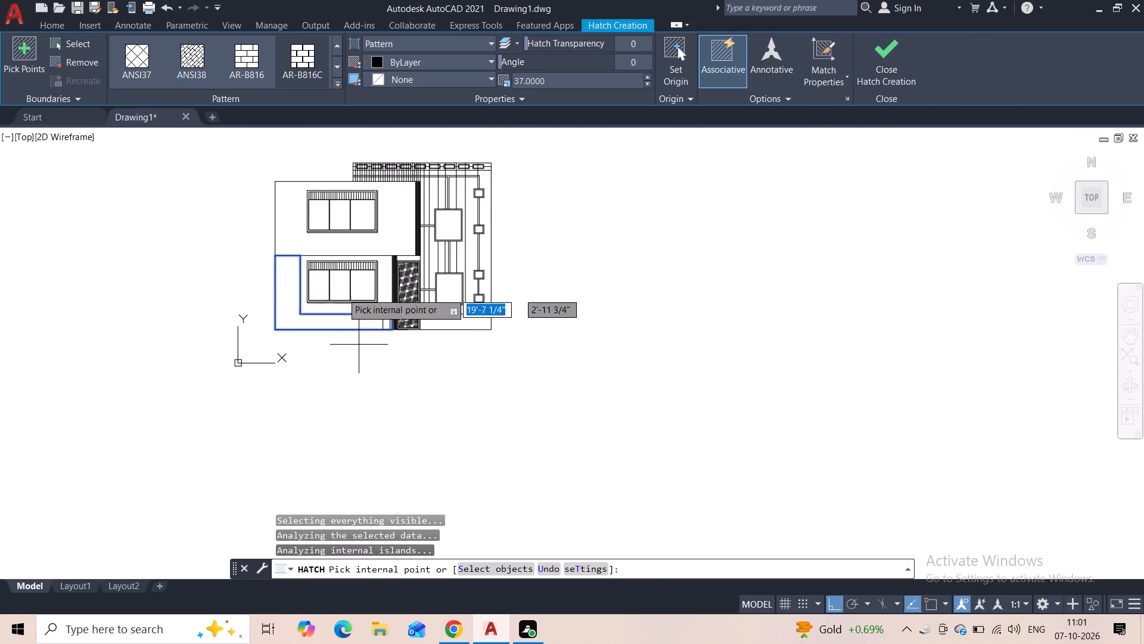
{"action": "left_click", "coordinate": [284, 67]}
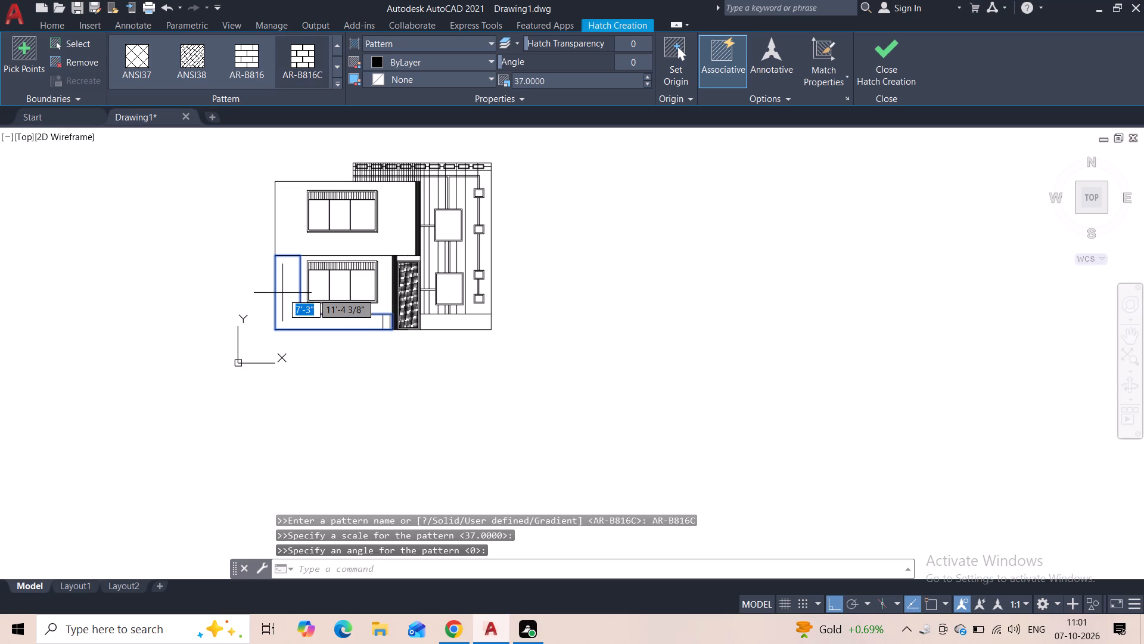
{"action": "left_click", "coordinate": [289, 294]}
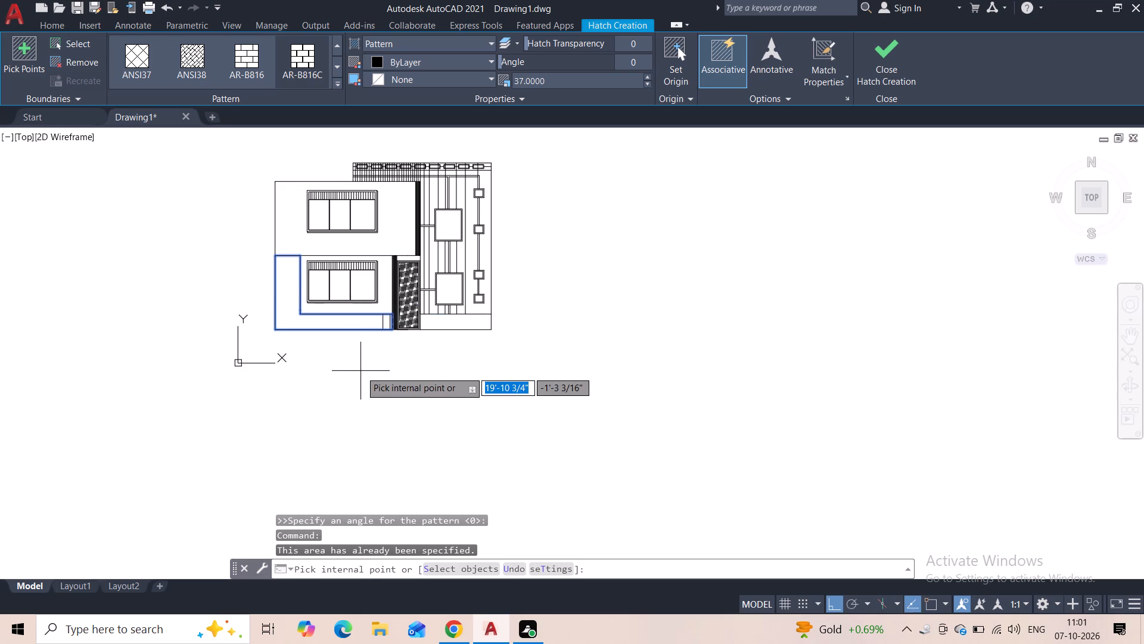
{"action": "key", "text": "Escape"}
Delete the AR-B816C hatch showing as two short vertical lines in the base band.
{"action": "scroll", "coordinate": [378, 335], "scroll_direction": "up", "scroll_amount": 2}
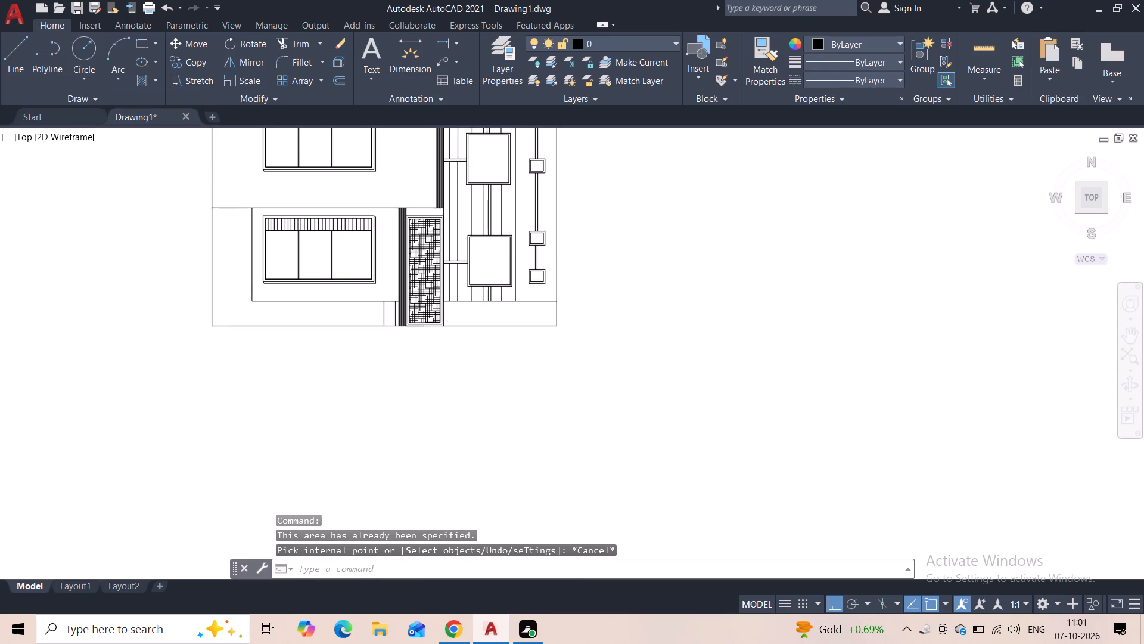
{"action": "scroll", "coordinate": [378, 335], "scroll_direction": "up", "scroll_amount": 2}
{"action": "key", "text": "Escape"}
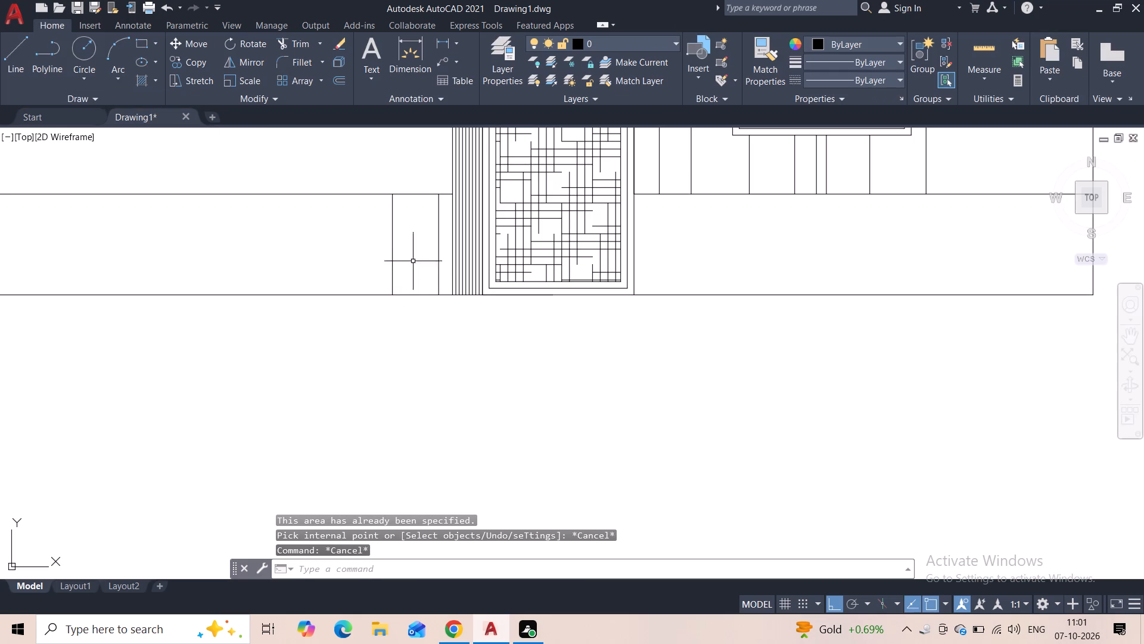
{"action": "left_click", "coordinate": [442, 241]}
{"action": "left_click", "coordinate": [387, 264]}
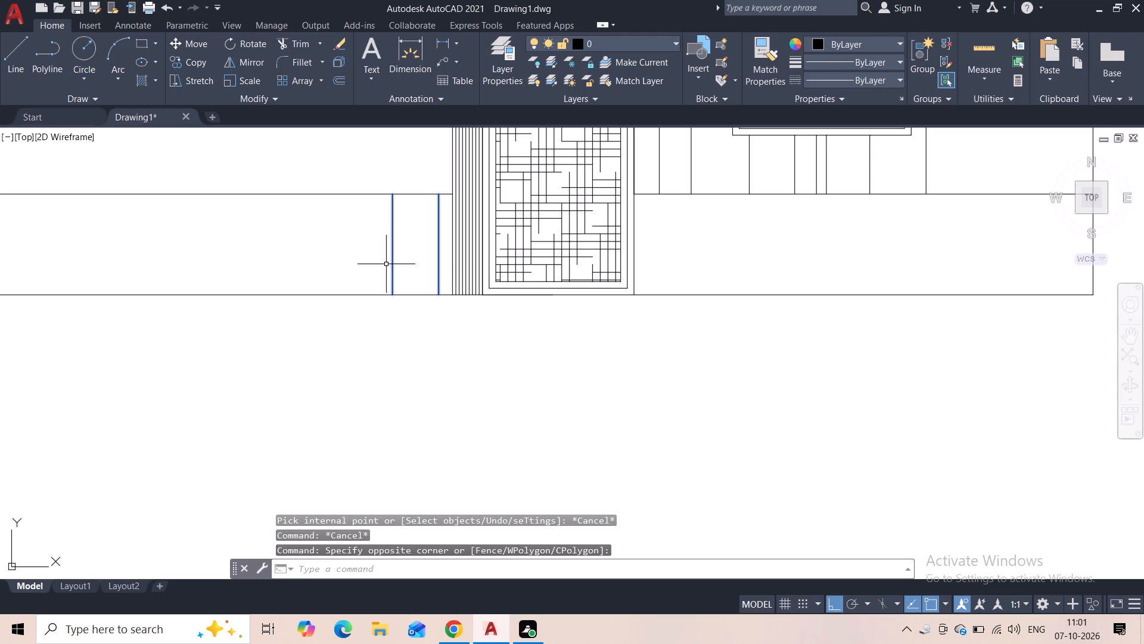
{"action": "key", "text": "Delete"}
Draw a horizontal line from the border's inner lower-left corner to the building's left edge, separating the side strip from the base band.
{"action": "scroll", "coordinate": [390, 259], "scroll_direction": "down", "scroll_amount": 3}
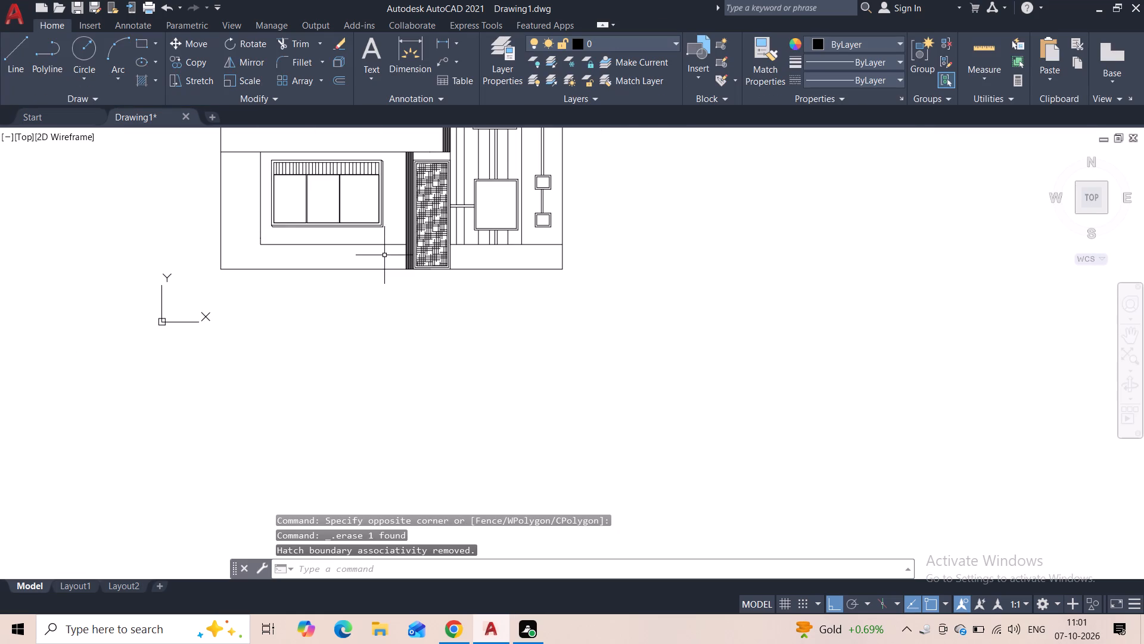
{"action": "middle_click_drag", "start_coordinate": [401, 206], "coordinate": [422, 401]}
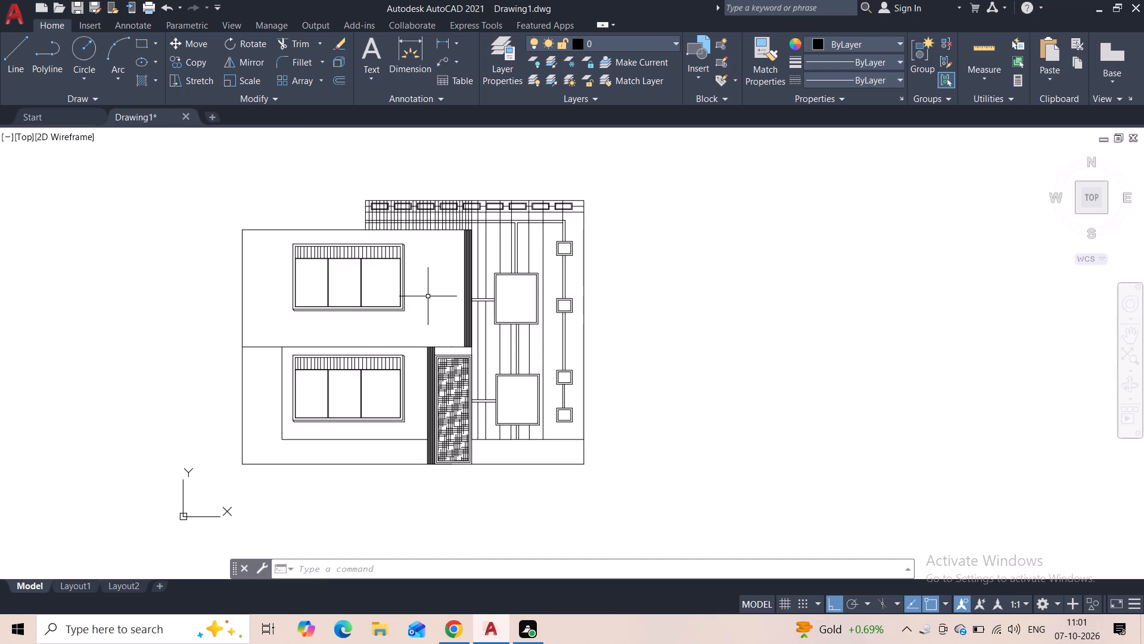
{"action": "left_click", "coordinate": [5, 70]}
{"action": "scroll", "coordinate": [256, 458], "scroll_direction": "up", "scroll_amount": 2}
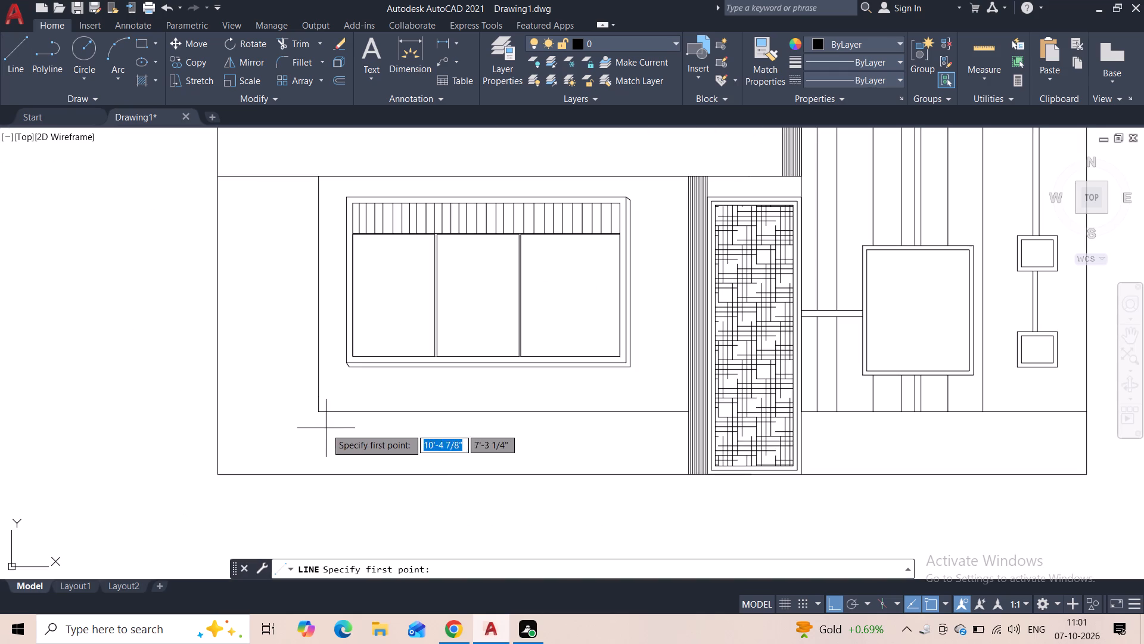
{"action": "left_click", "coordinate": [322, 412]}
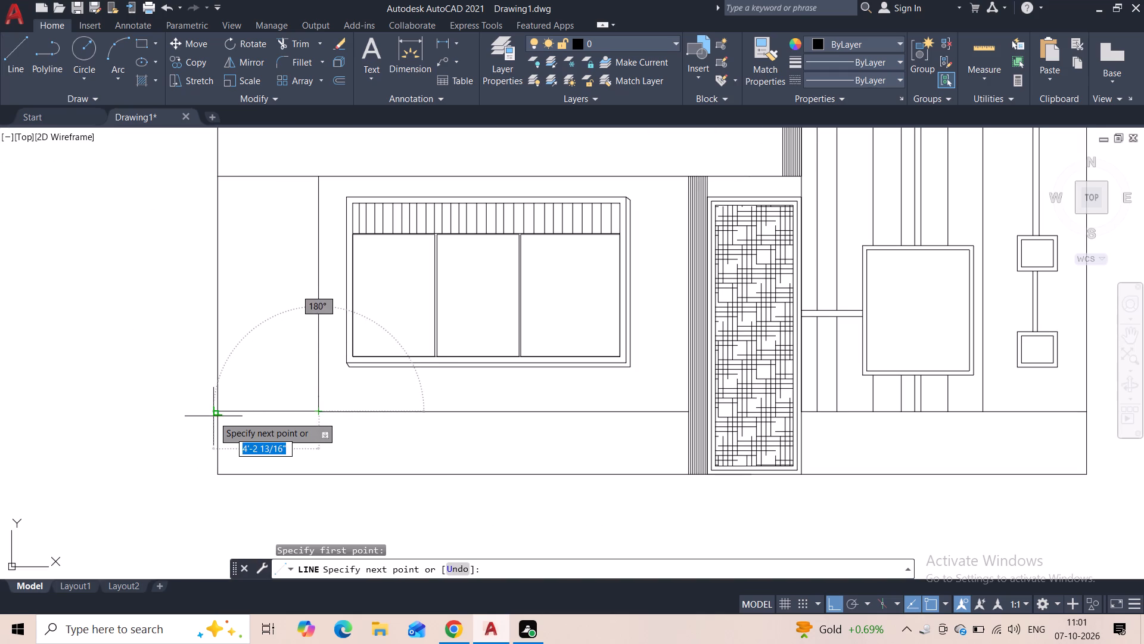
{"action": "left_click", "coordinate": [214, 416]}
{"action": "key", "text": "Escape"}
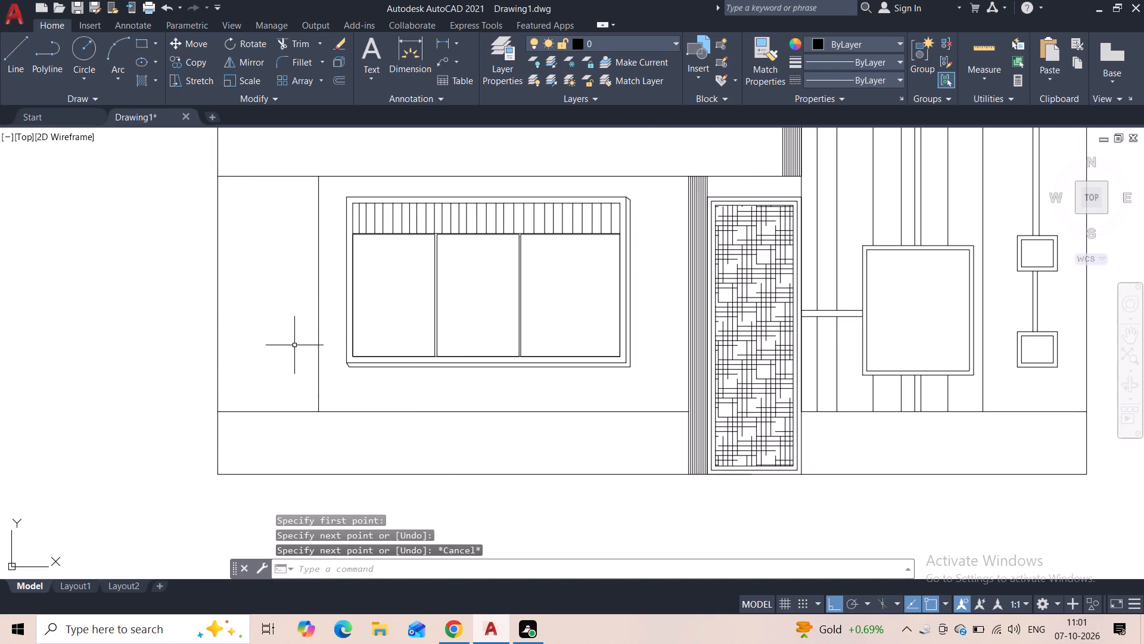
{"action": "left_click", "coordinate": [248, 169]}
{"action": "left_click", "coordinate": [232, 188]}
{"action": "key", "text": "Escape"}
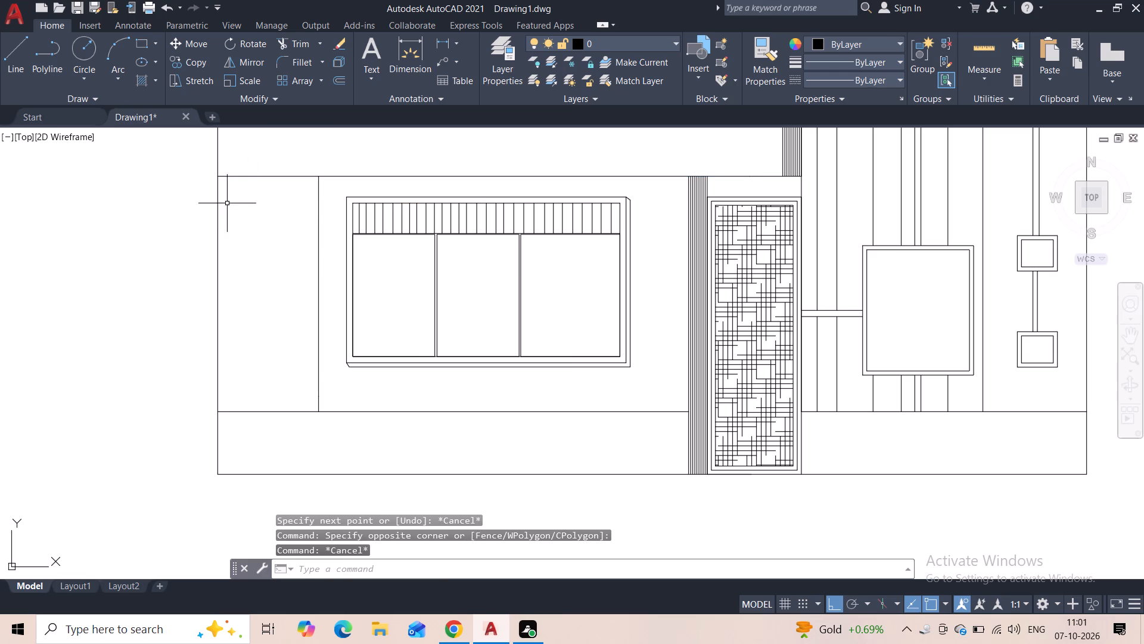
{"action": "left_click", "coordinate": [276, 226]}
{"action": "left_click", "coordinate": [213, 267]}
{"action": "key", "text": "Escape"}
Draw a vertical line upward from the upper floor's top edge, a short distance left of the rear wall.
{"action": "scroll", "coordinate": [212, 278], "scroll_direction": "down", "scroll_amount": 3}
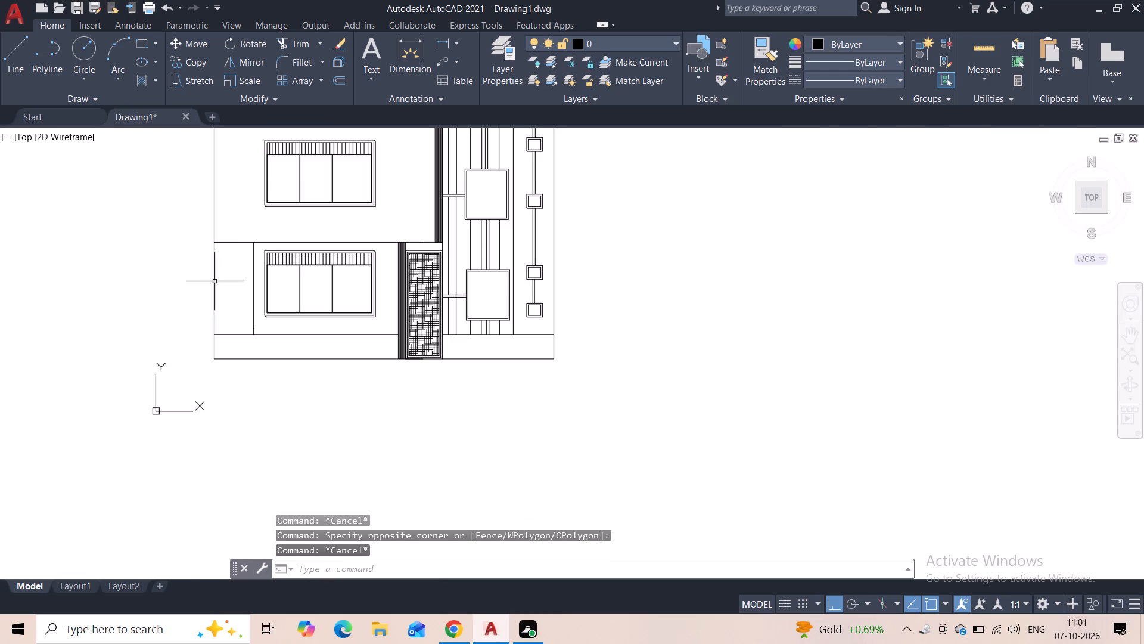
{"action": "middle_click_drag", "start_coordinate": [238, 222], "coordinate": [230, 386]}
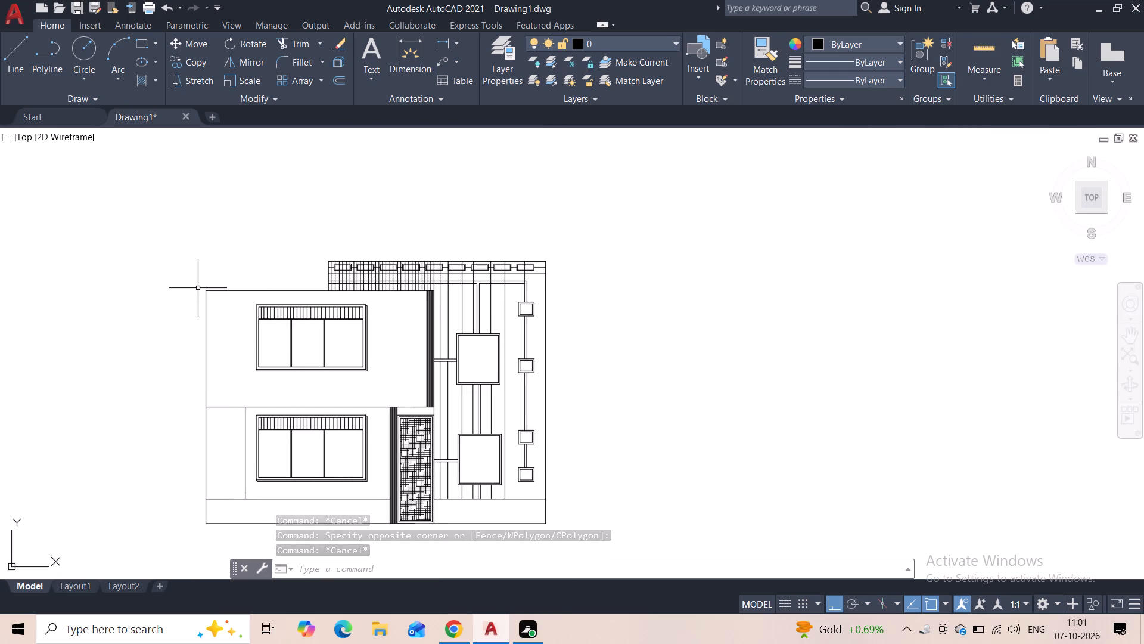
{"action": "left_click", "coordinate": [19, 69]}
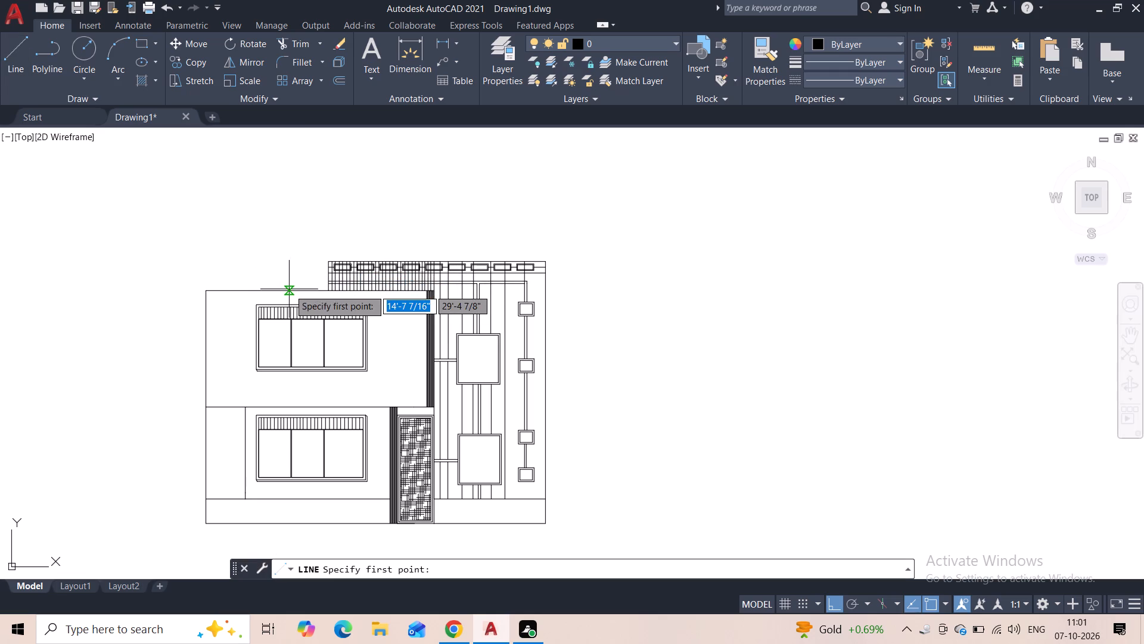
{"action": "left_click", "coordinate": [294, 289]}
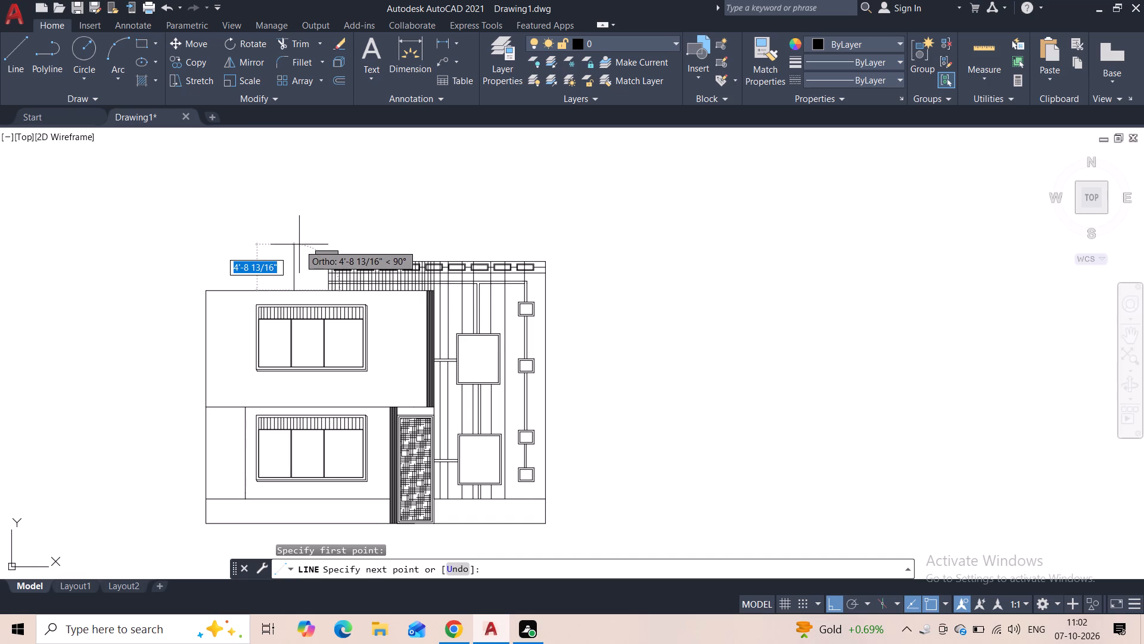
{"action": "left_click", "coordinate": [296, 234]}
{"action": "key", "text": "Escape"}
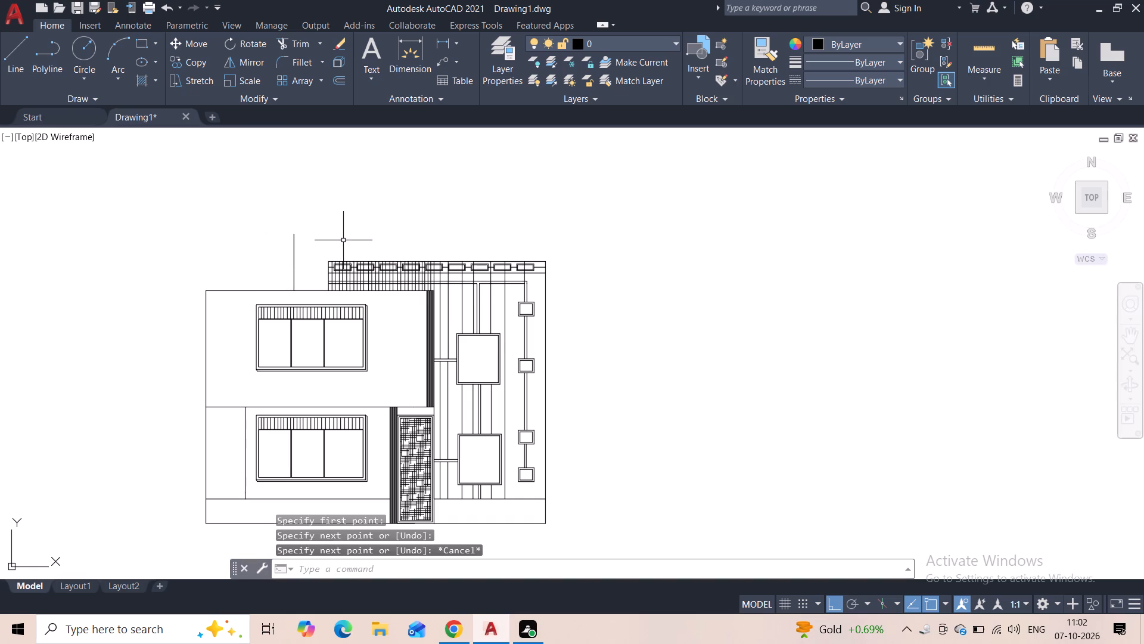
Draw a line from the rear wall's upper-left corner about 3'-7" up, horizontally left past the short vertical line, ending with a short upward segment.
{"action": "key", "text": "space"}
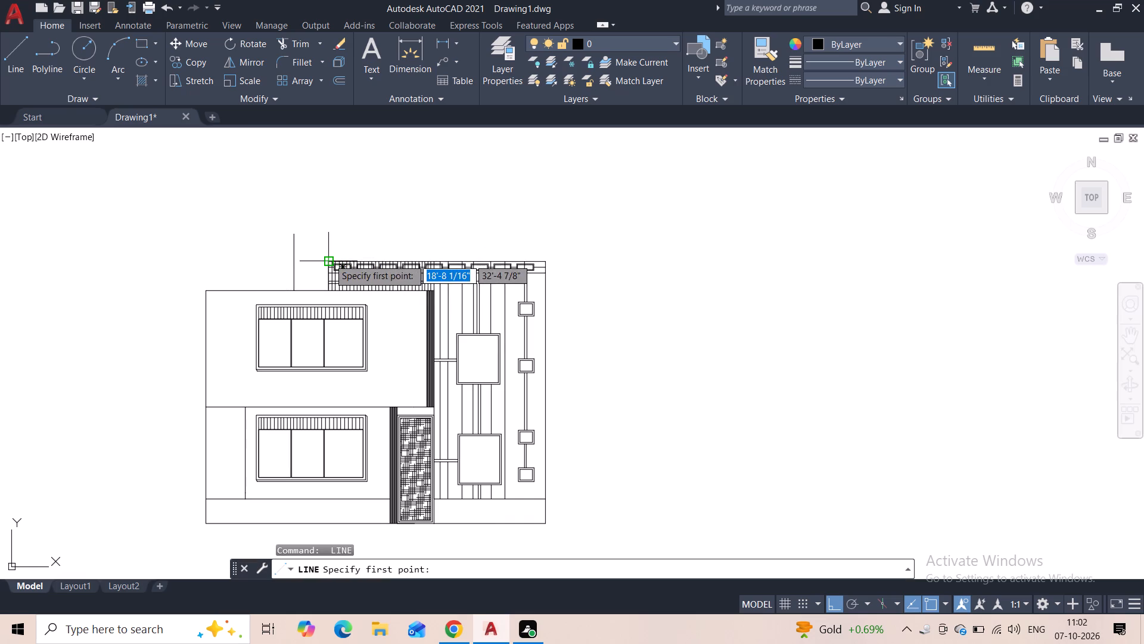
{"action": "left_click", "coordinate": [329, 259]}
{"action": "scroll", "coordinate": [326, 216], "scroll_direction": "up", "scroll_amount": 3}
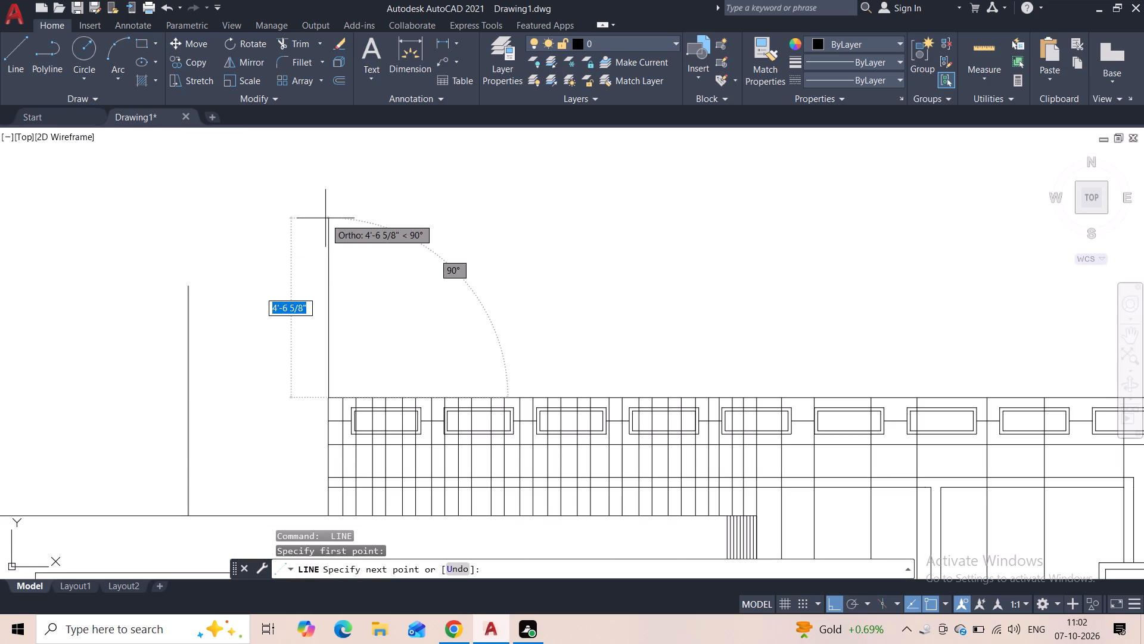
{"action": "scroll", "coordinate": [325, 224], "scroll_direction": "down", "scroll_amount": 3}
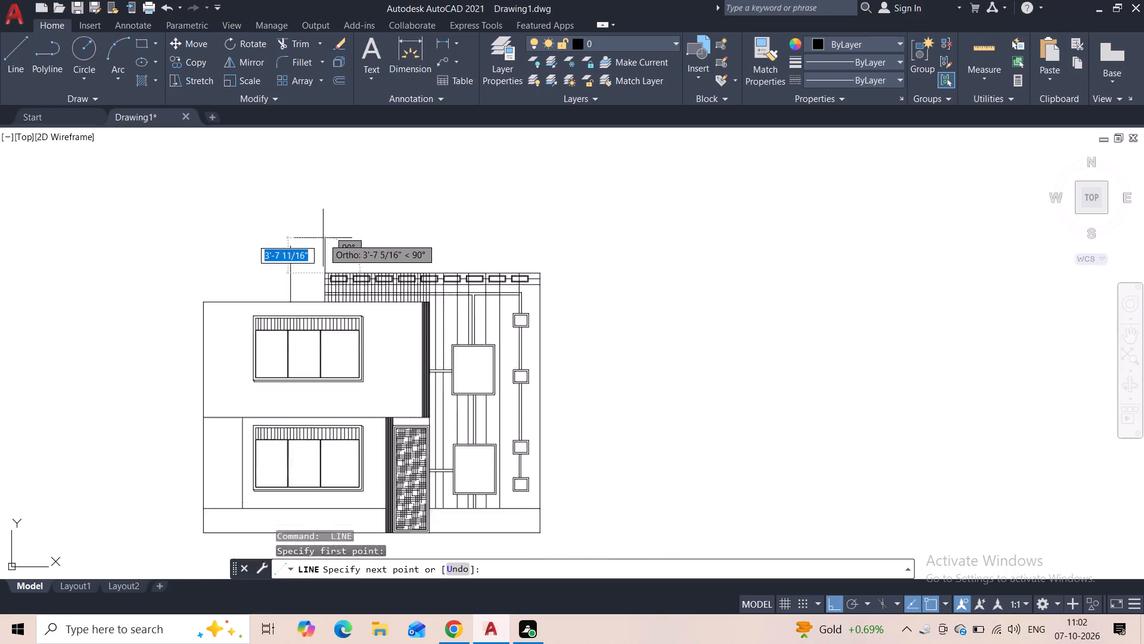
{"action": "left_click", "coordinate": [323, 238]}
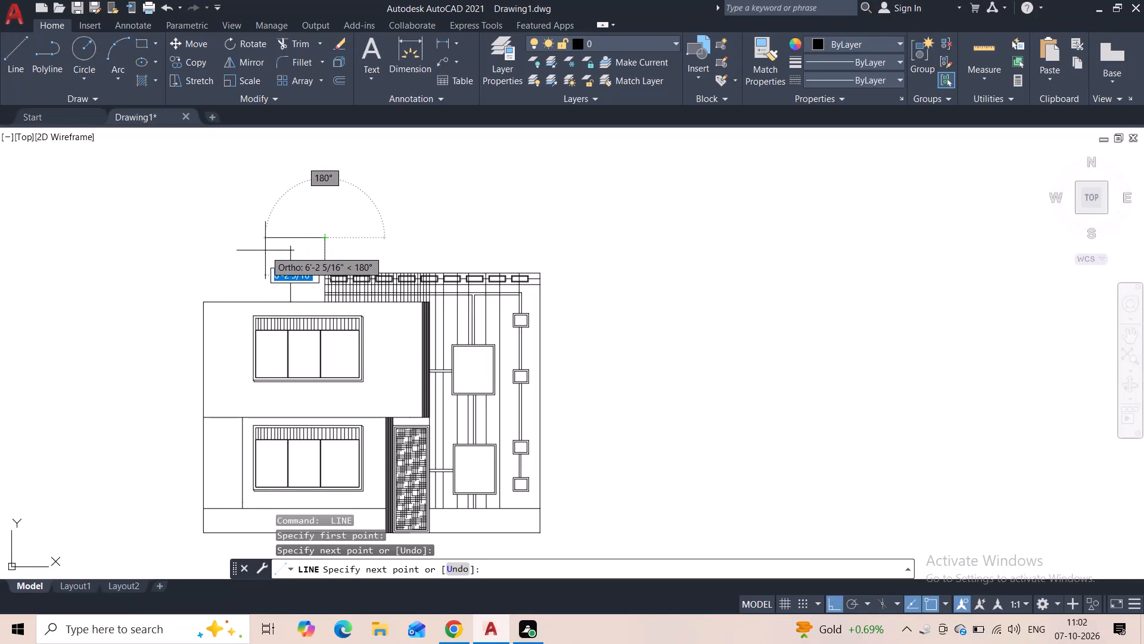
{"action": "left_click", "coordinate": [241, 250]}
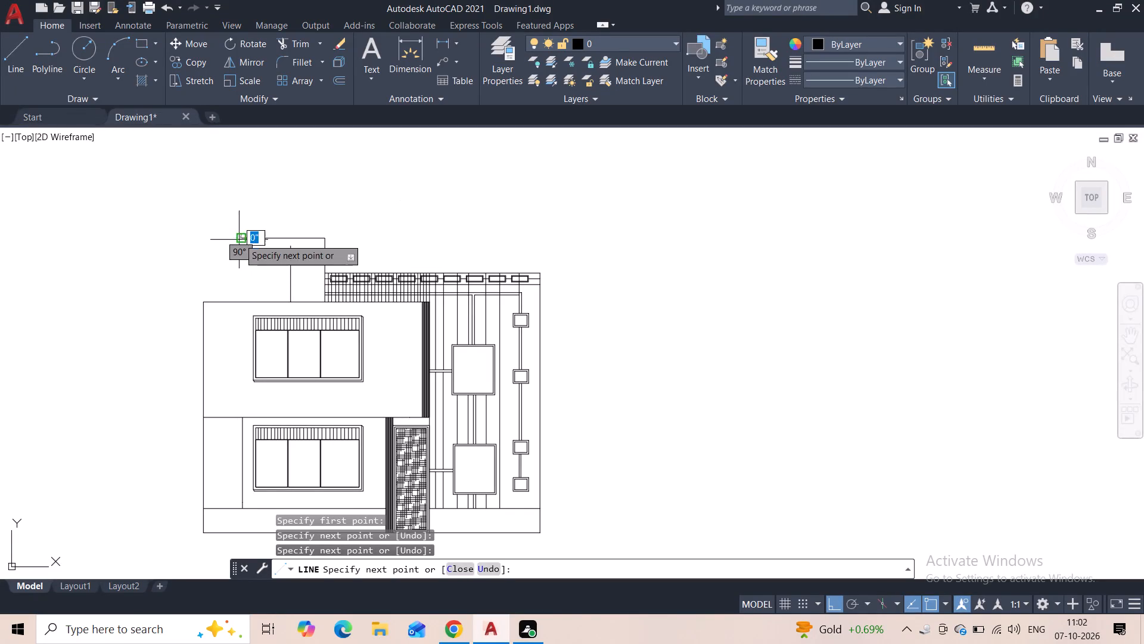
{"action": "left_click", "coordinate": [241, 228]}
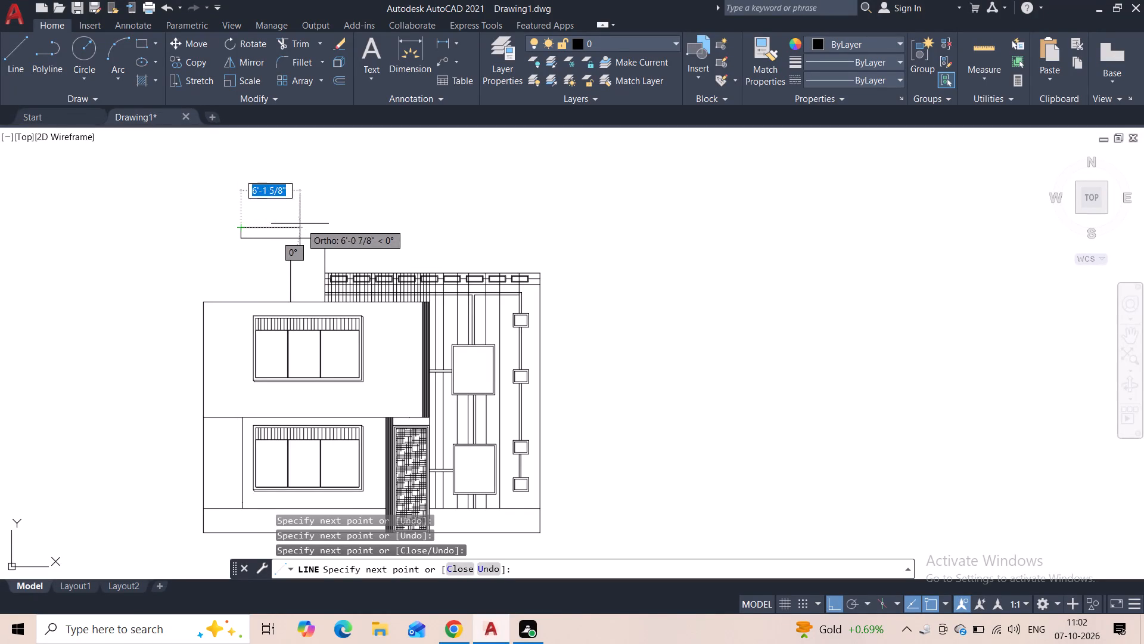
{"action": "key", "text": "Escape"}
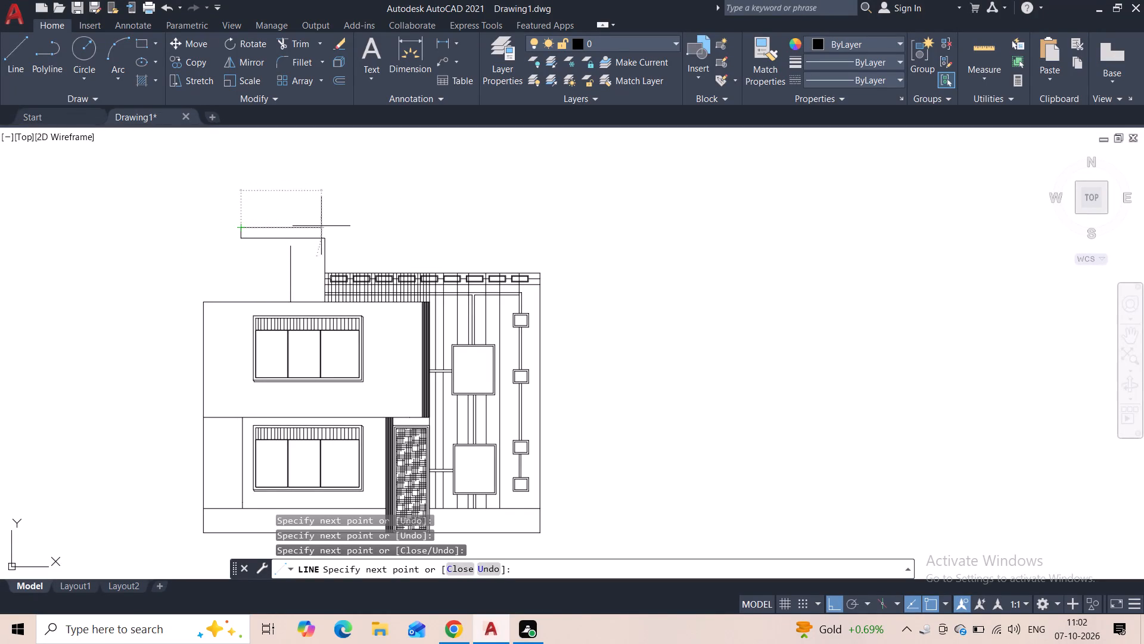
Delete the short upward segment at the left end of the new horizontal line.
{"action": "scroll", "coordinate": [255, 229], "scroll_direction": "up", "scroll_amount": 3}
{"action": "left_click", "coordinate": [229, 242]}
{"action": "left_click", "coordinate": [172, 245]}
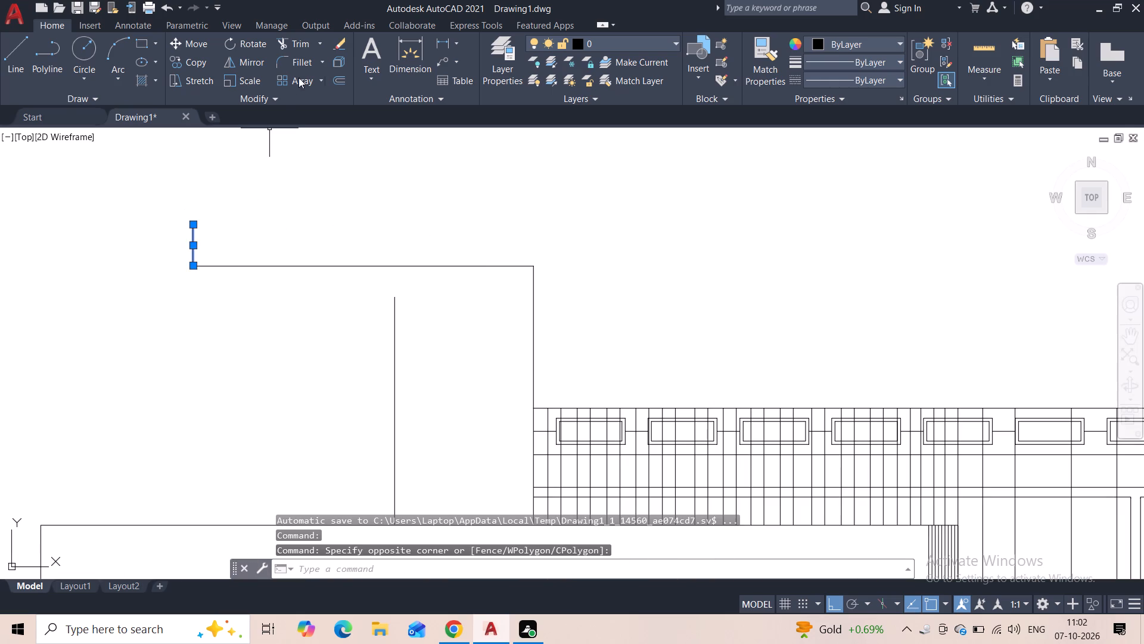
{"action": "key", "text": "Delete"}
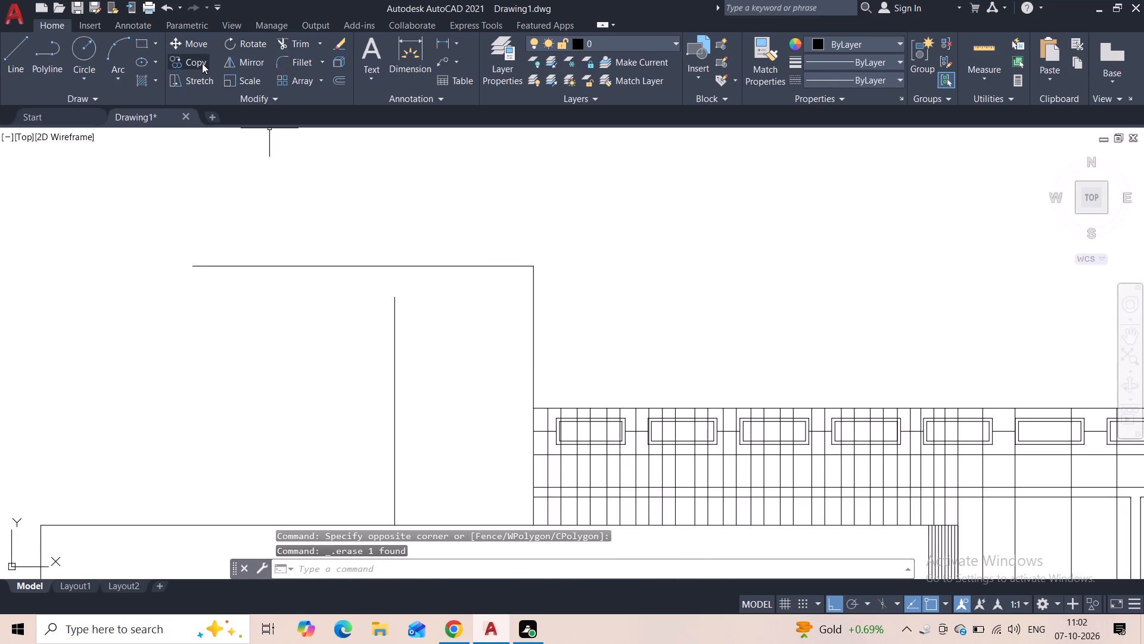
Outline a thin slab from the horizontal line's left end: about 5" up, right past the vertical line, and down to the rear wall's top.
{"action": "left_click", "coordinate": [14, 48]}
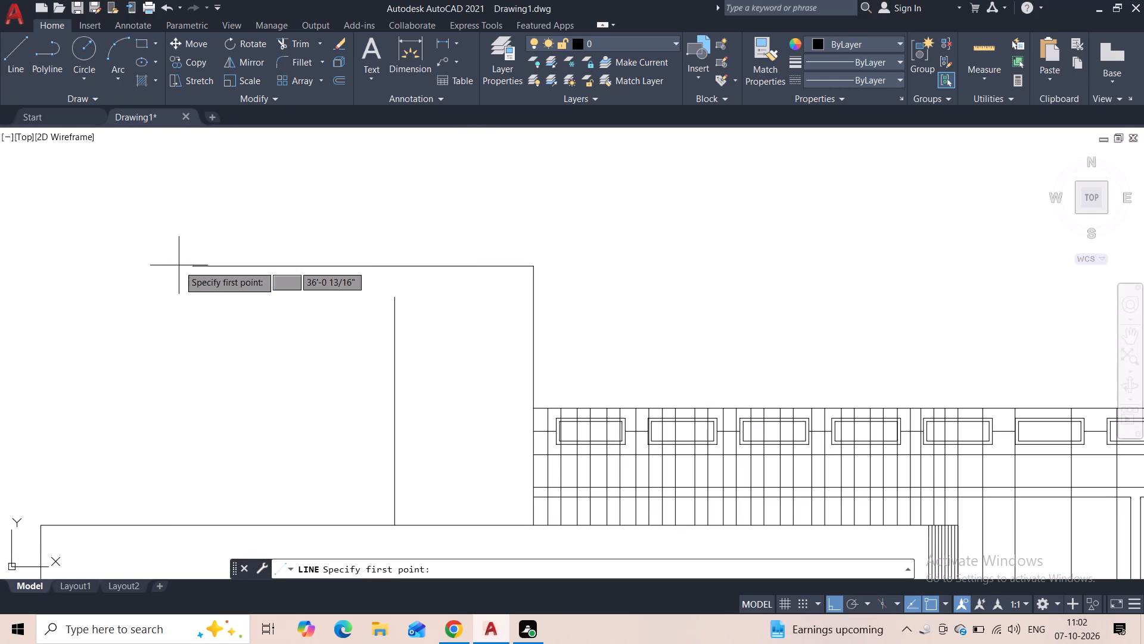
{"action": "left_click", "coordinate": [192, 267]}
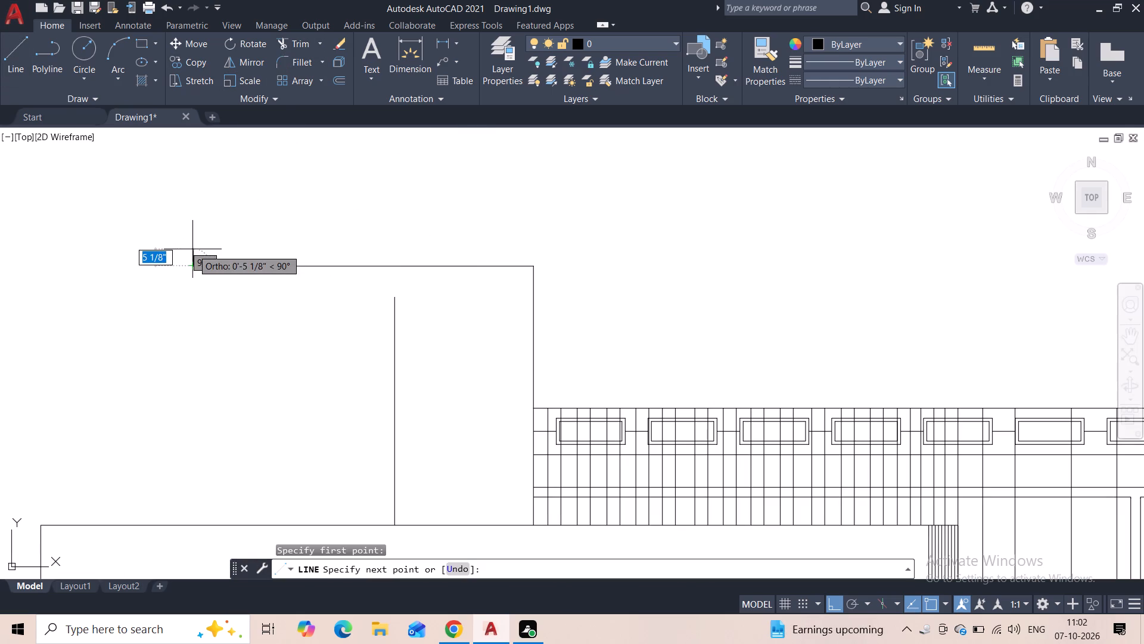
{"action": "left_click", "coordinate": [192, 249]}
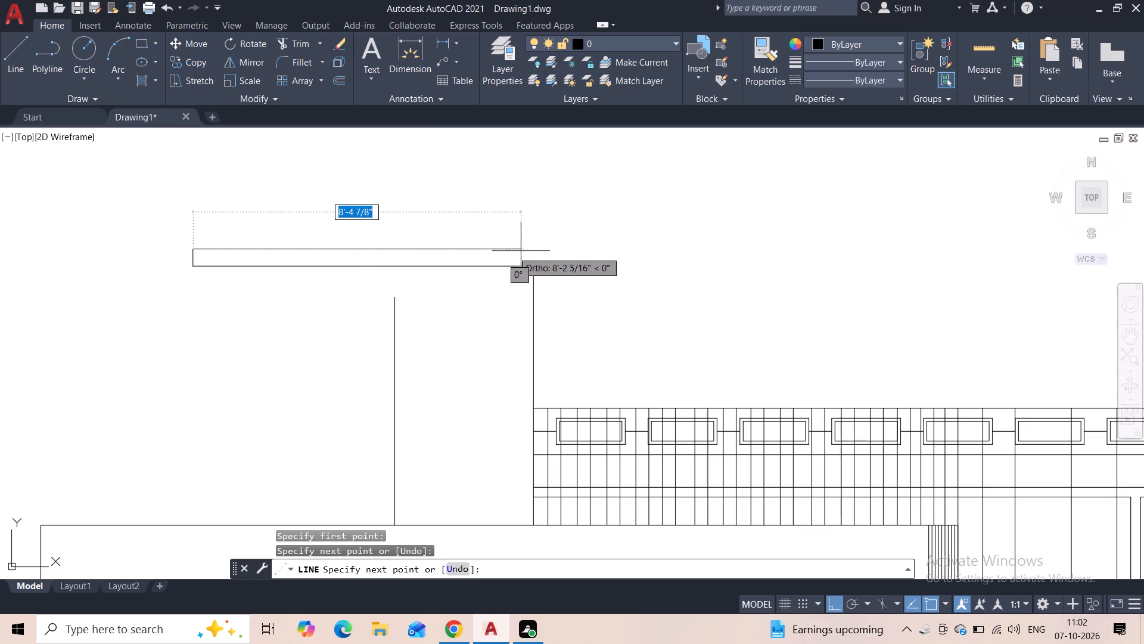
{"action": "left_click", "coordinate": [556, 253]}
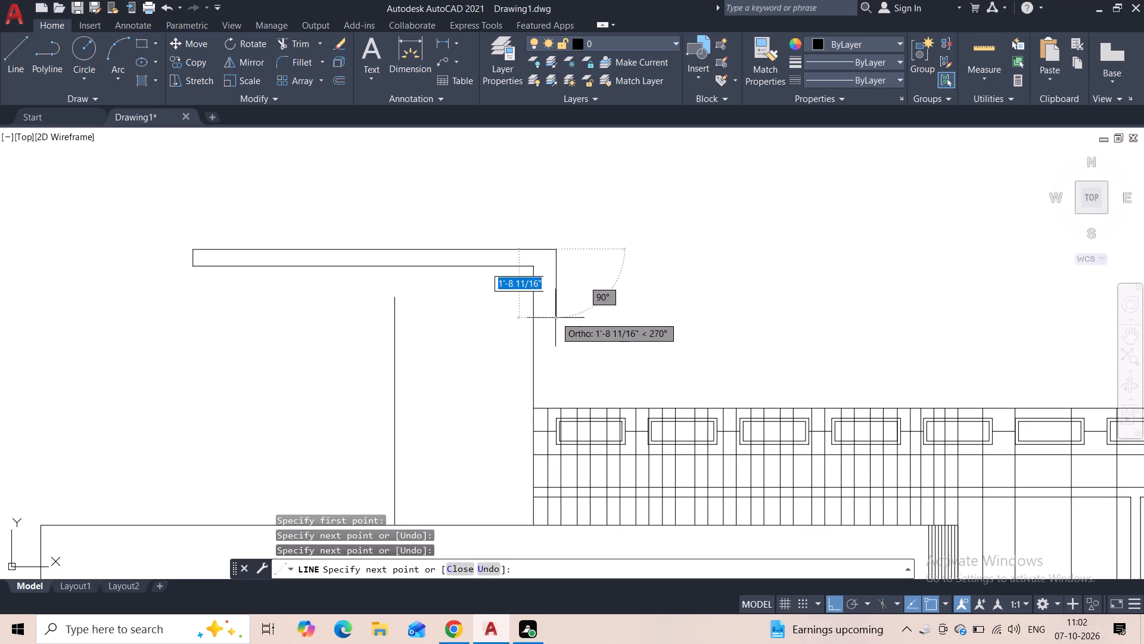
{"action": "left_click", "coordinate": [556, 413]}
{"action": "key", "text": "Escape"}
Draw a rectangle about 7'-4" wide and 6'-6" high standing on top of the slab.
{"action": "scroll", "coordinate": [590, 298], "scroll_direction": "down", "scroll_amount": 2}
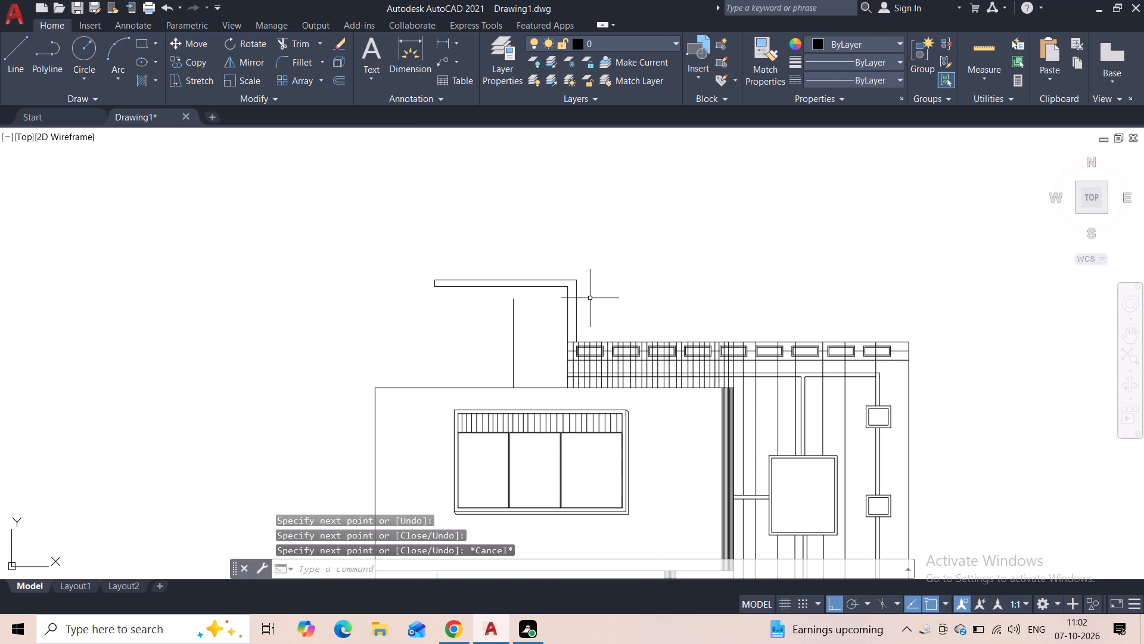
{"action": "scroll", "coordinate": [599, 258], "scroll_direction": "down", "scroll_amount": 1}
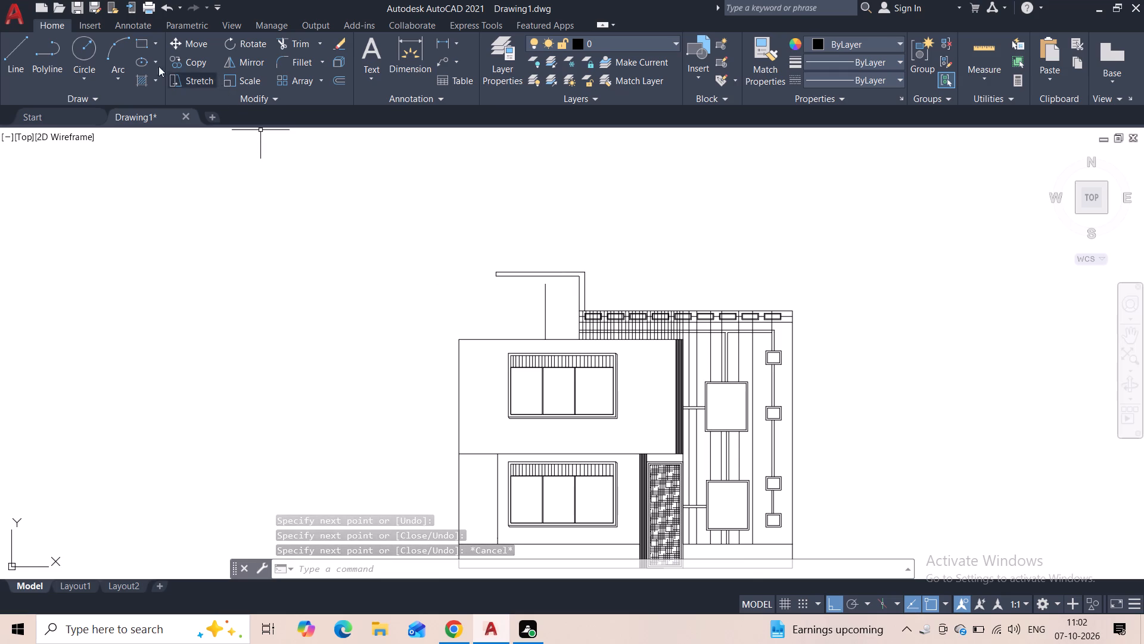
{"action": "left_click", "coordinate": [138, 41]}
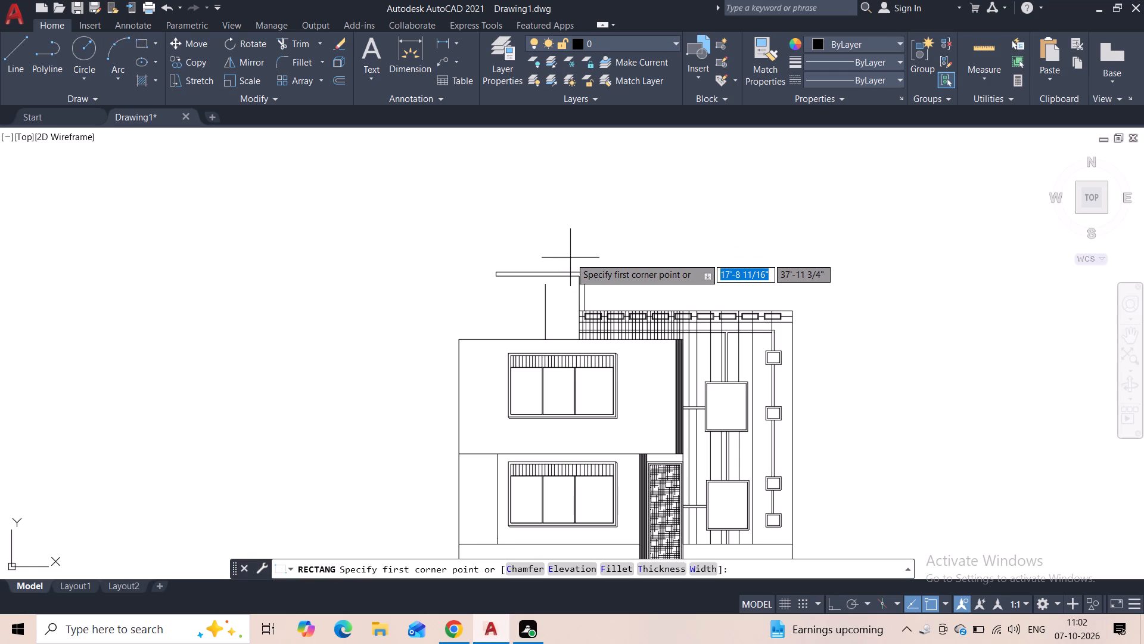
{"action": "scroll", "coordinate": [570, 258], "scroll_direction": "up", "scroll_amount": 1}
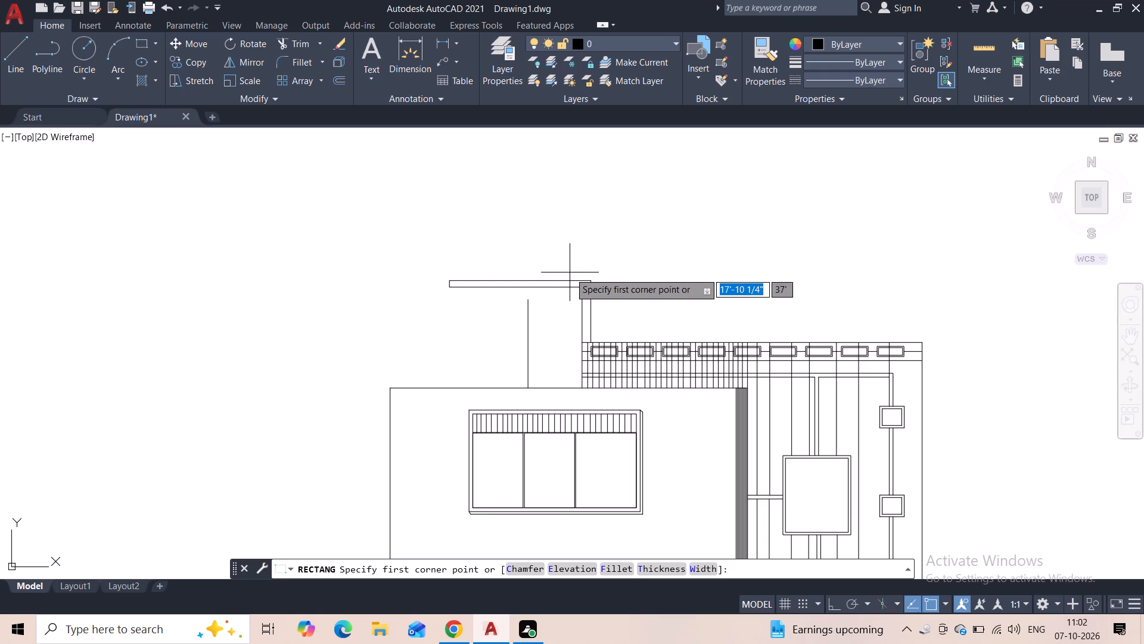
{"action": "left_click", "coordinate": [574, 280]}
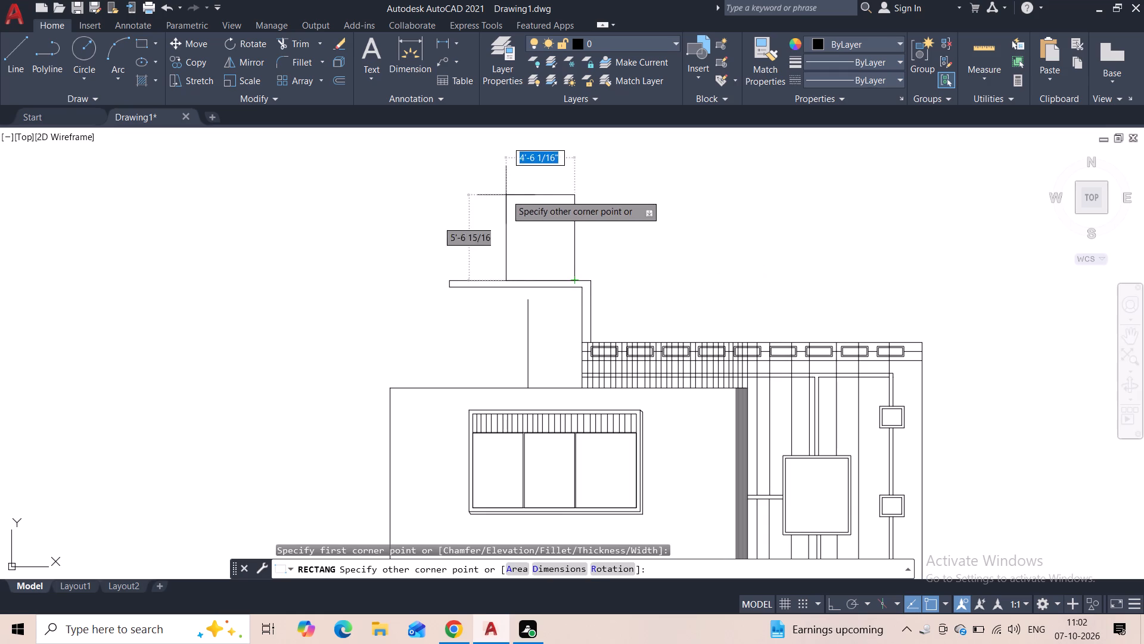
{"action": "left_click", "coordinate": [464, 181]}
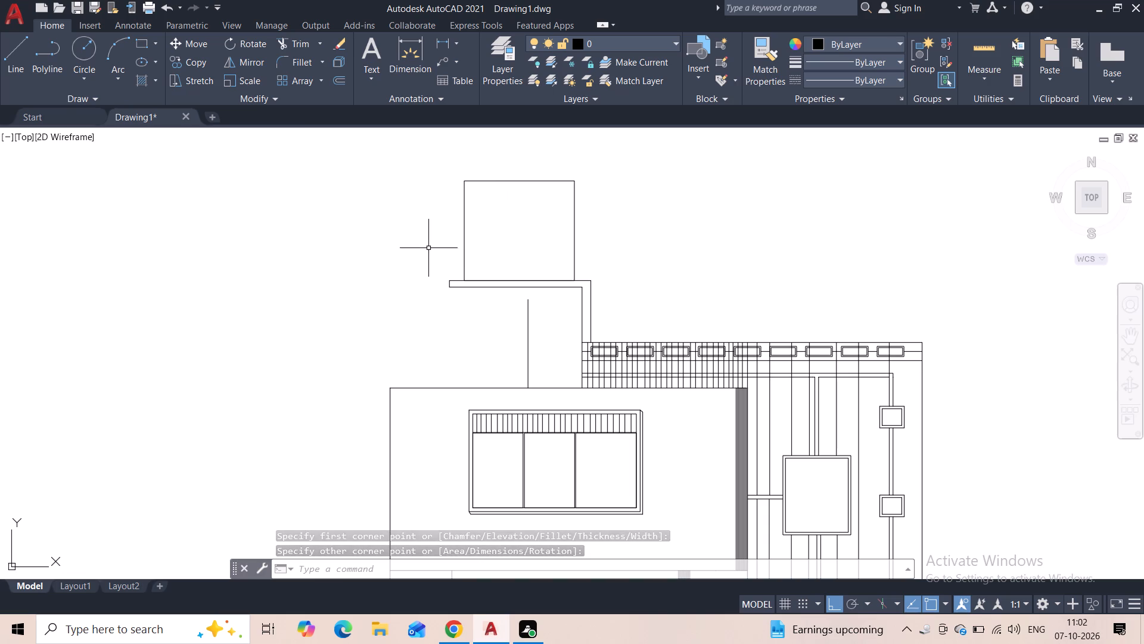
Draw a vertical line from the top of the short line above the roof to the slab's underside.
{"action": "left_click", "coordinate": [25, 75]}
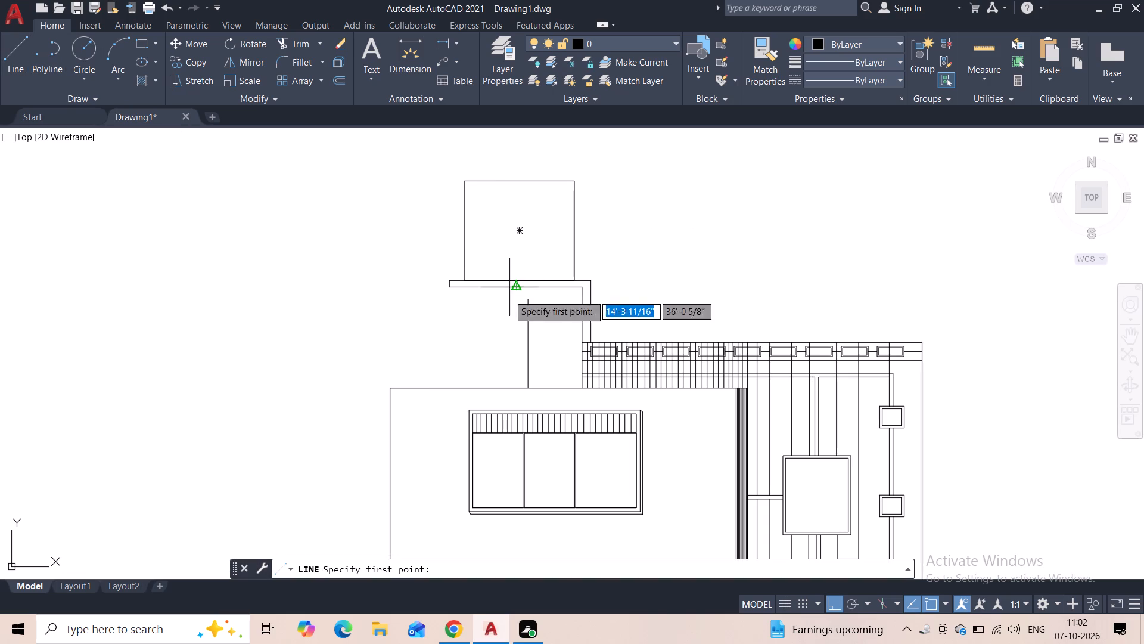
{"action": "left_click", "coordinate": [530, 300]}
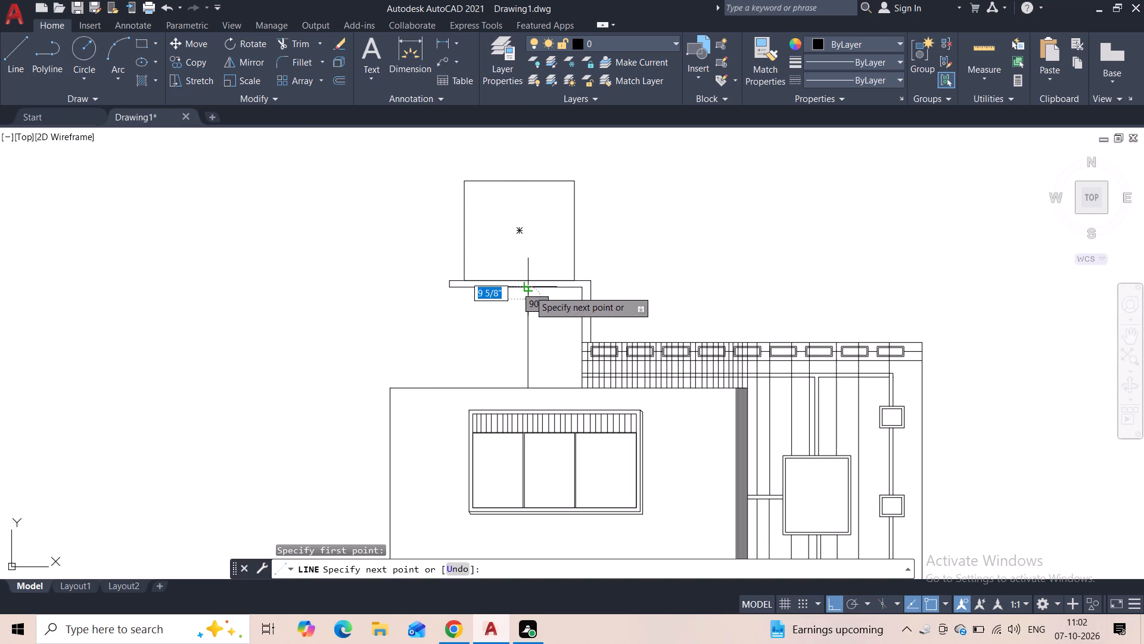
{"action": "left_click", "coordinate": [529, 290]}
{"action": "key", "text": "Escape"}
Draw a line from the rectangle's top edge about 1'-4" up, horizontally left, and with Ortho off sloping about 15'-7" down to the upper floor's top edge.
{"action": "key", "text": "space"}
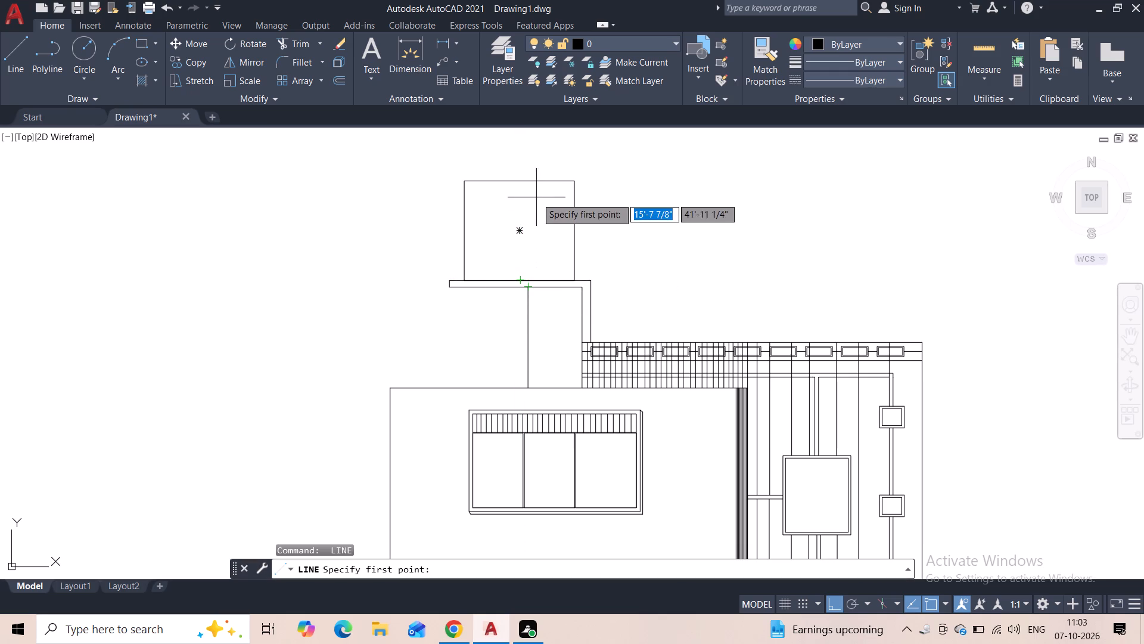
{"action": "left_click", "coordinate": [530, 183]}
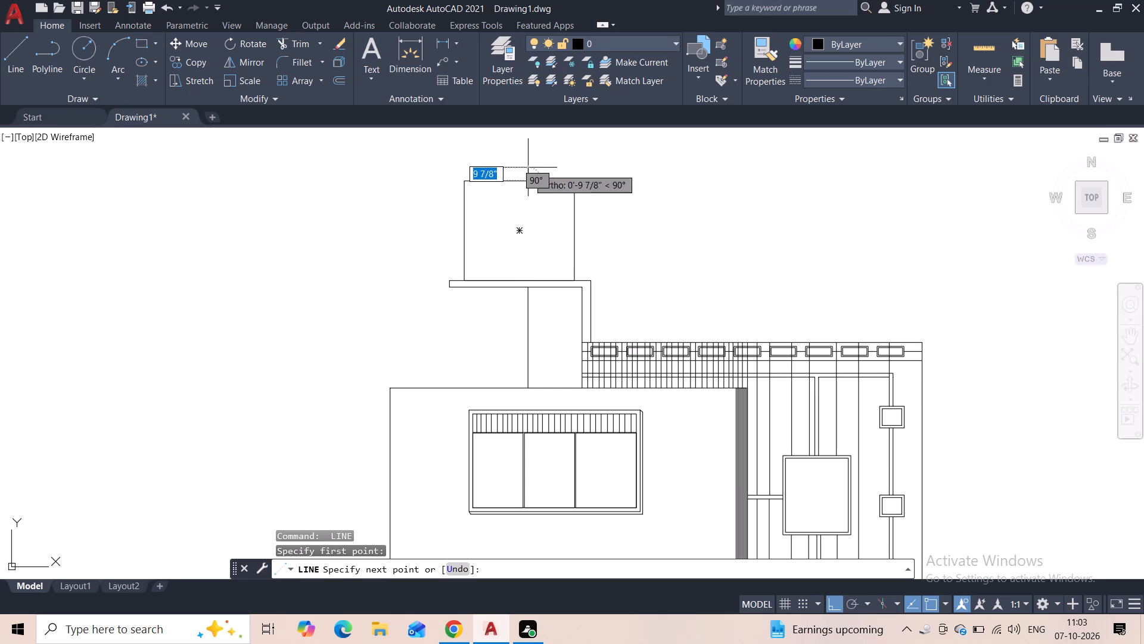
{"action": "left_click", "coordinate": [528, 160]}
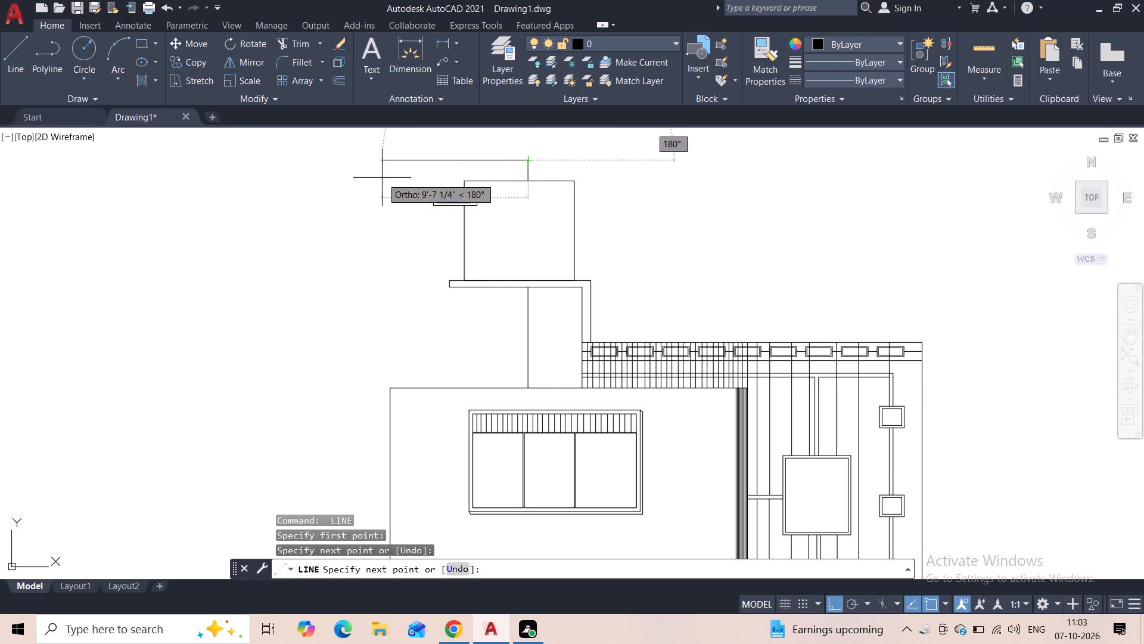
{"action": "left_click", "coordinate": [399, 181]}
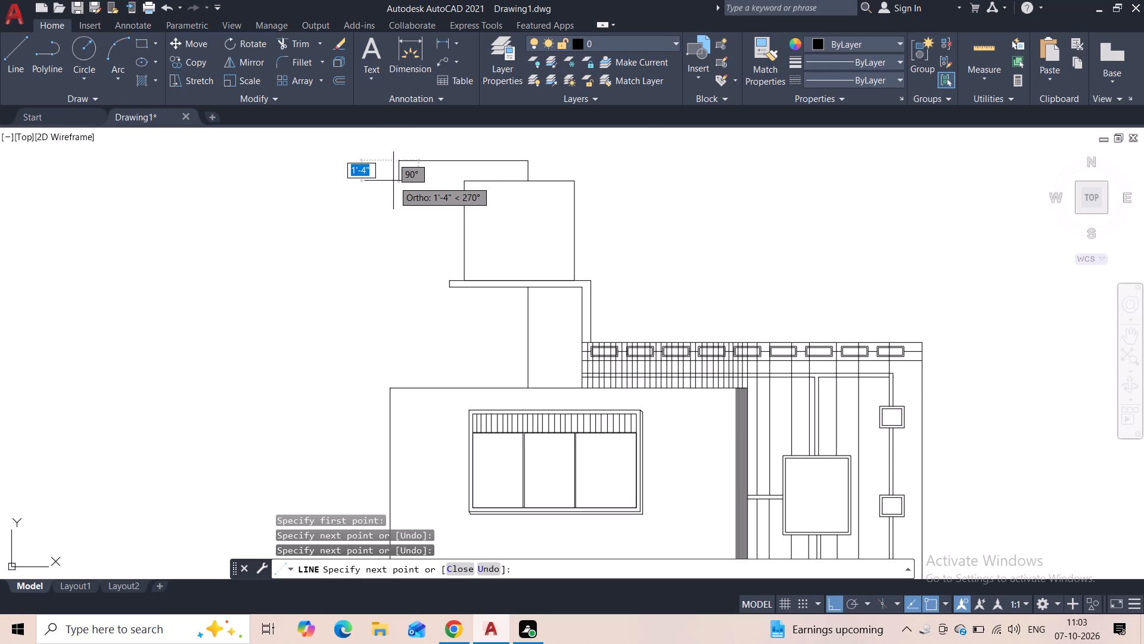
{"action": "key", "text": "F8"}
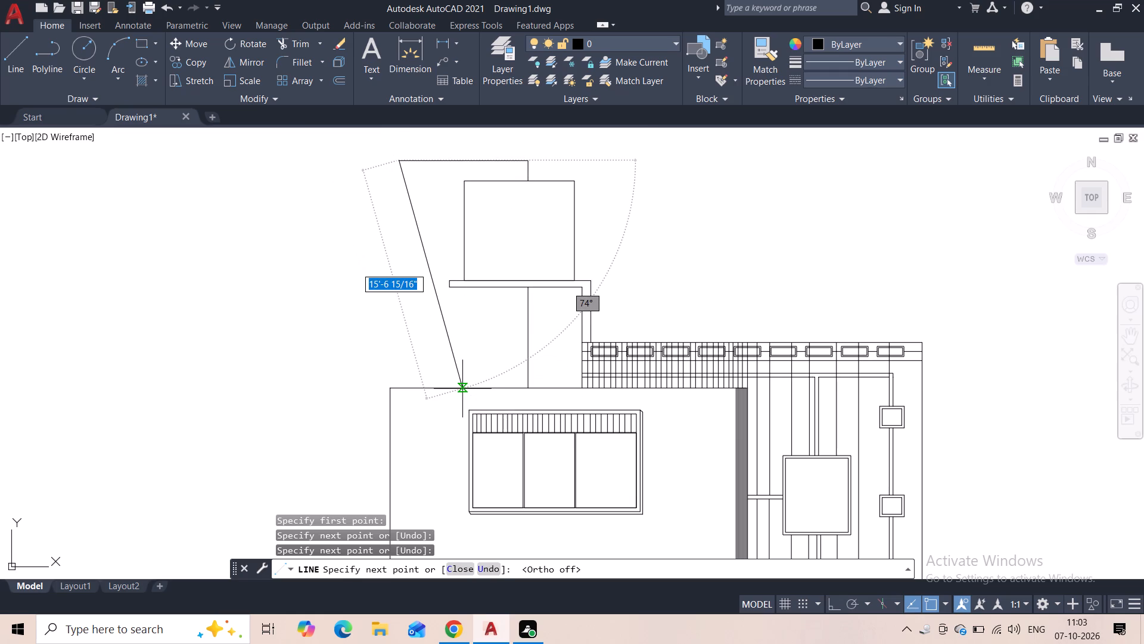
{"action": "scroll", "coordinate": [462, 389], "scroll_direction": "up", "scroll_amount": 3}
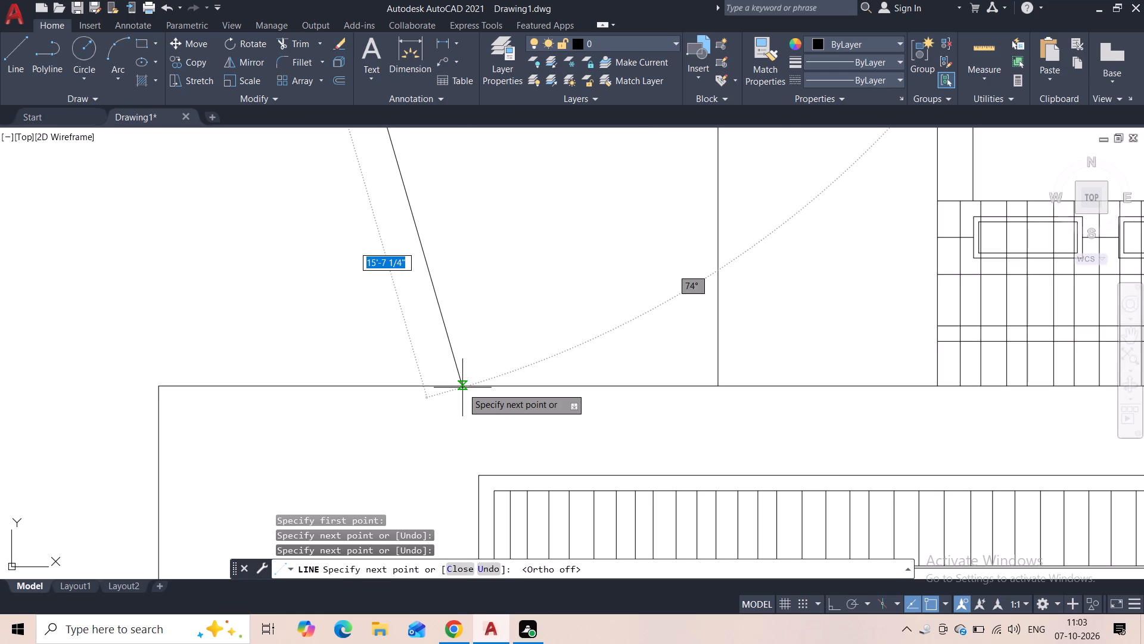
{"action": "left_click", "coordinate": [462, 386]}
{"action": "key", "text": "Escape"}
Draw a full-height vertical line inside the rooftop rectangle, a short distance right of its left edge.
{"action": "scroll", "coordinate": [495, 302], "scroll_direction": "down", "scroll_amount": 3}
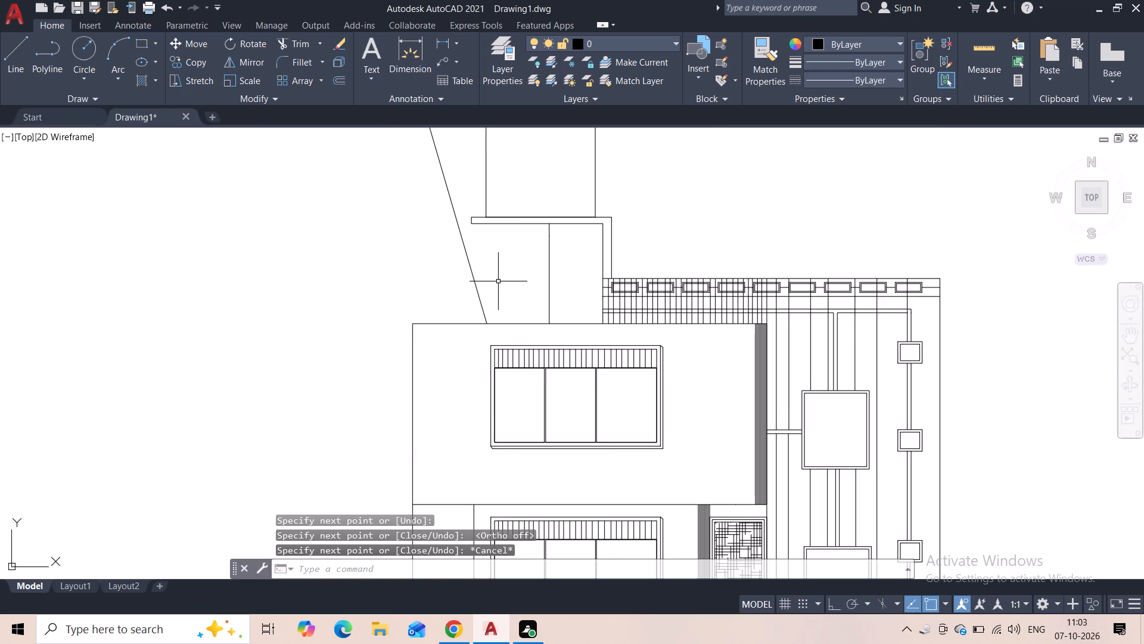
{"action": "scroll", "coordinate": [499, 279], "scroll_direction": "down", "scroll_amount": 1}
{"action": "middle_click_drag", "start_coordinate": [499, 278], "coordinate": [478, 298]}
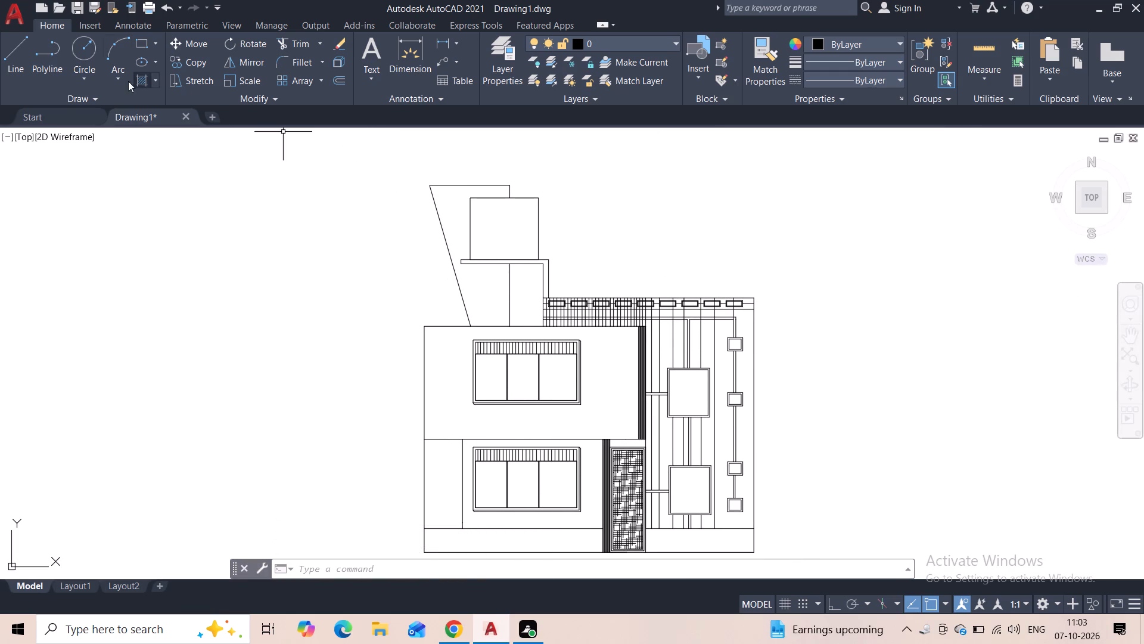
{"action": "left_click", "coordinate": [11, 70]}
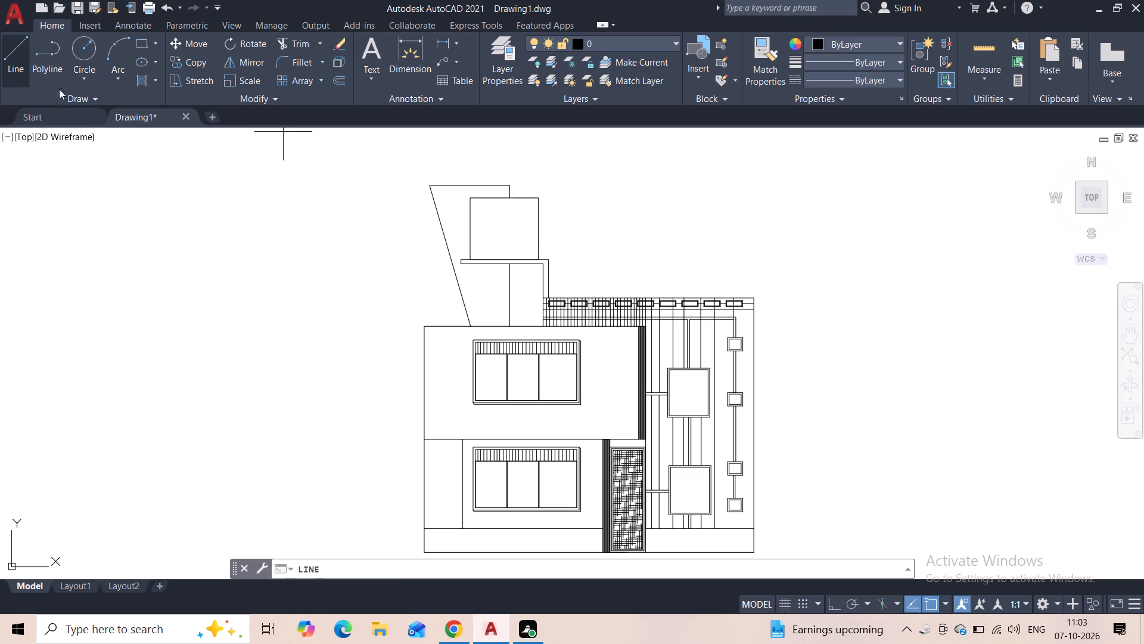
{"action": "scroll", "coordinate": [473, 208], "scroll_direction": "up", "scroll_amount": 2}
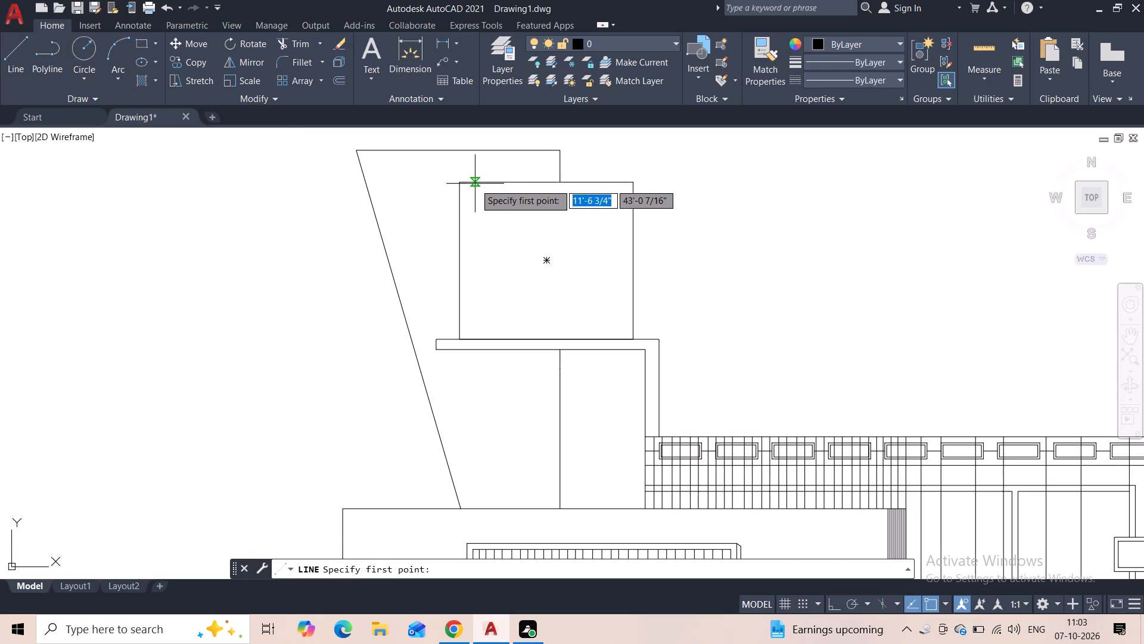
{"action": "left_click", "coordinate": [475, 184]}
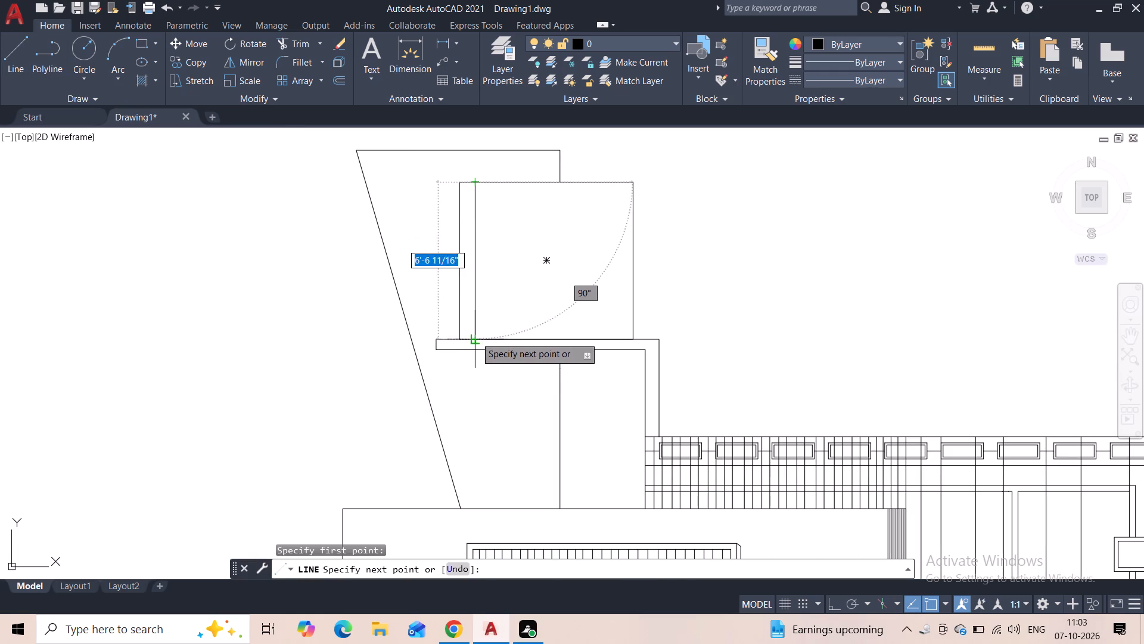
{"action": "left_click", "coordinate": [475, 337]}
{"action": "key", "text": "Escape"}
Copy the vertical line inside the rooftop rectangle repeatedly at uneven spacings of roughly 5" to 11" until its right edge.
{"action": "left_click", "coordinate": [492, 240]}
{"action": "left_click", "coordinate": [461, 263]}
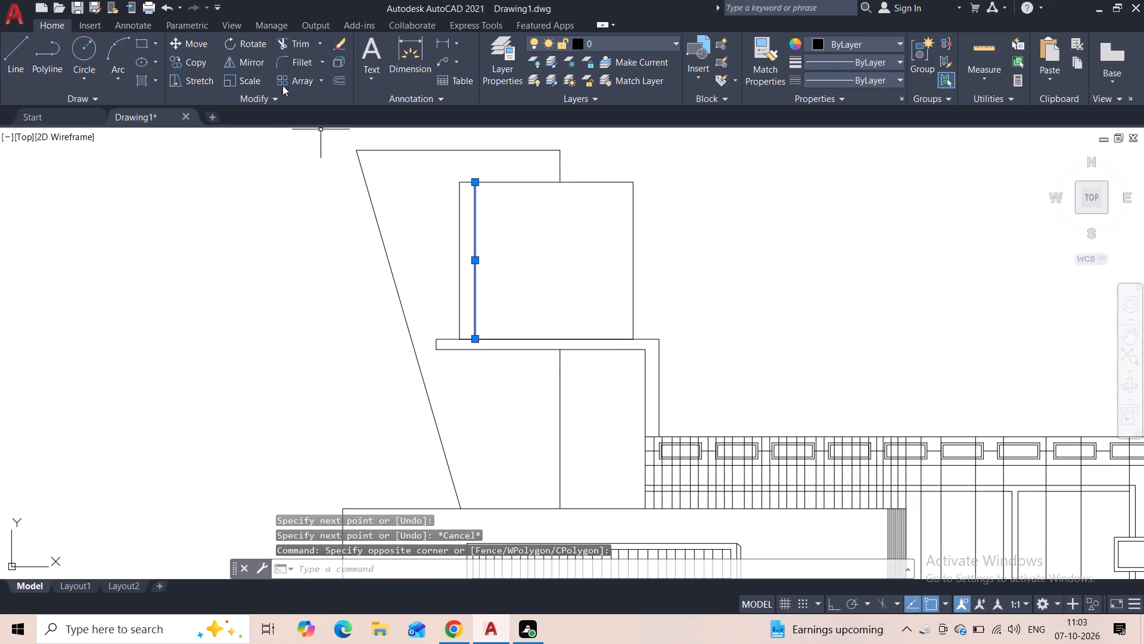
{"action": "left_click", "coordinate": [200, 69]}
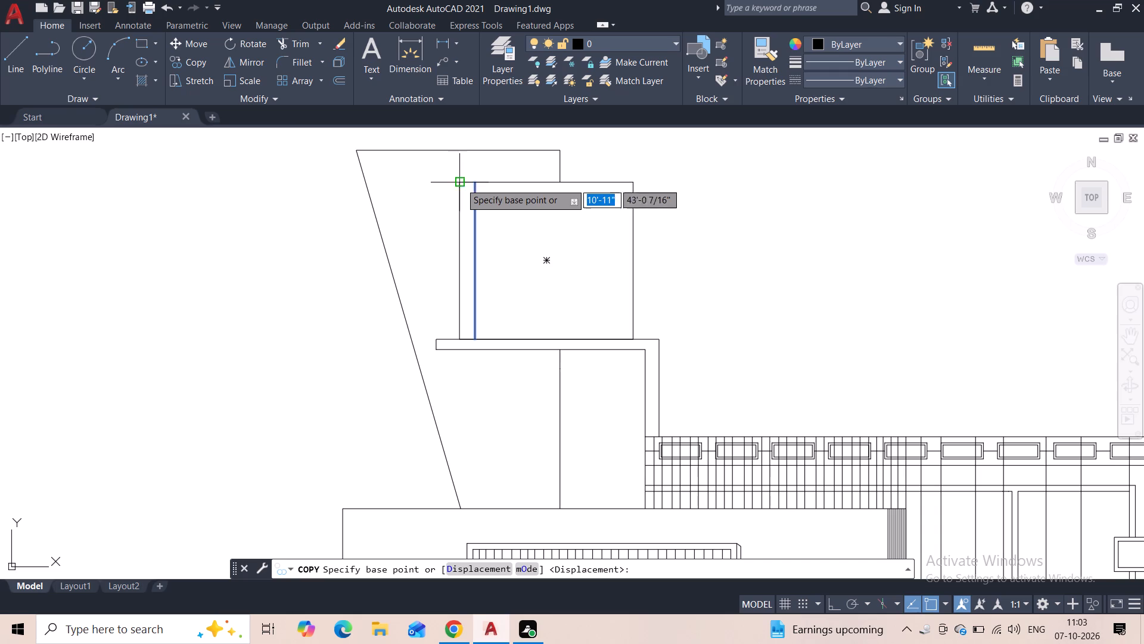
{"action": "left_click", "coordinate": [473, 184]}
{"action": "left_click", "coordinate": [484, 188]}
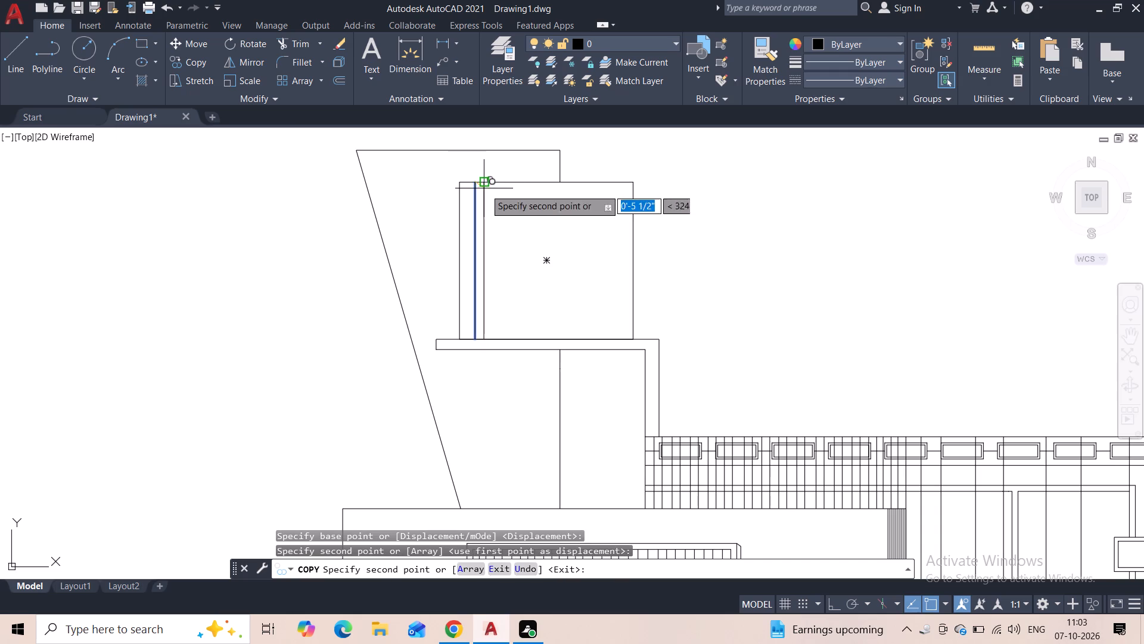
{"action": "left_click", "coordinate": [496, 190]}
{"action": "left_click", "coordinate": [517, 191]}
{"action": "left_click", "coordinate": [530, 191]}
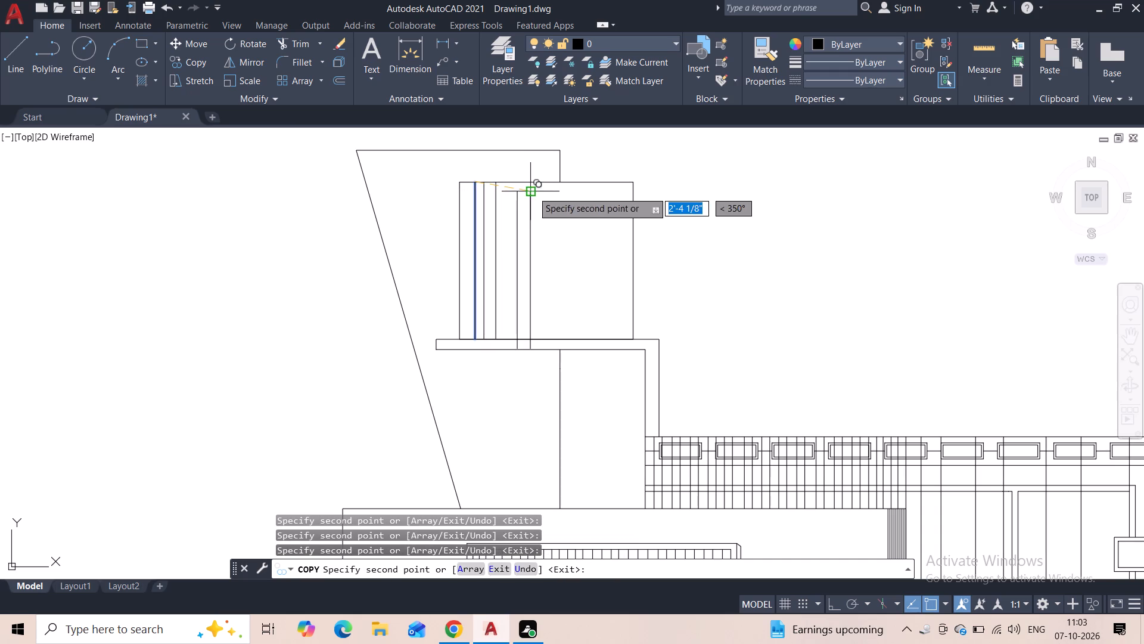
{"action": "left_click", "coordinate": [543, 184]}
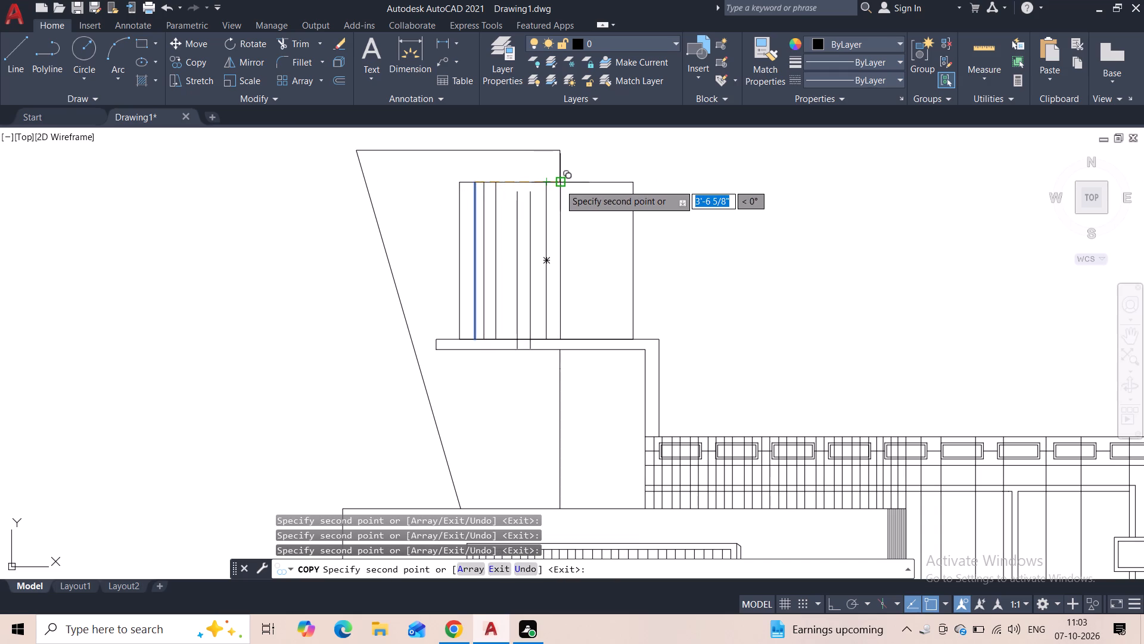
{"action": "left_click", "coordinate": [560, 185]}
{"action": "left_click", "coordinate": [569, 185]}
{"action": "left_click", "coordinate": [579, 187]}
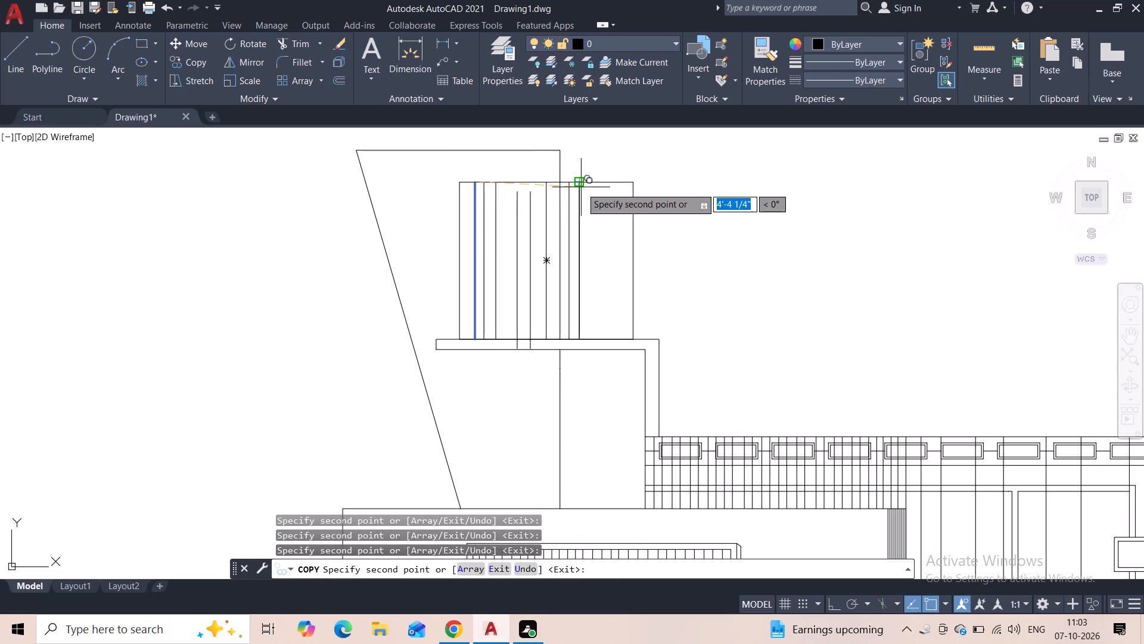
{"action": "left_click", "coordinate": [596, 185]}
{"action": "left_click", "coordinate": [603, 184]}
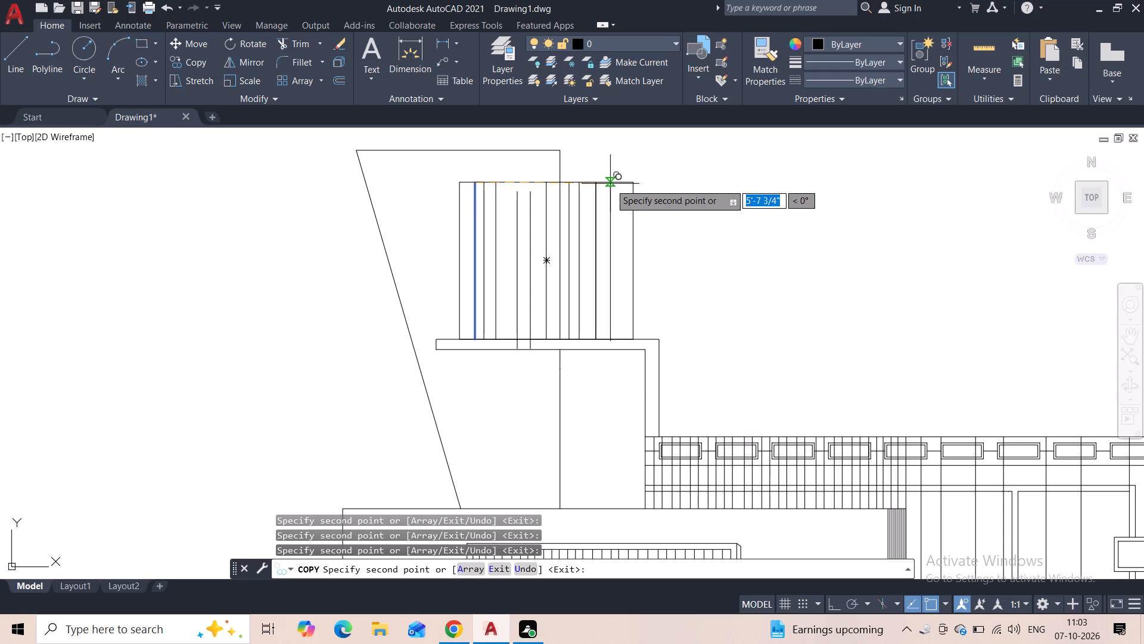
{"action": "left_click", "coordinate": [612, 185]}
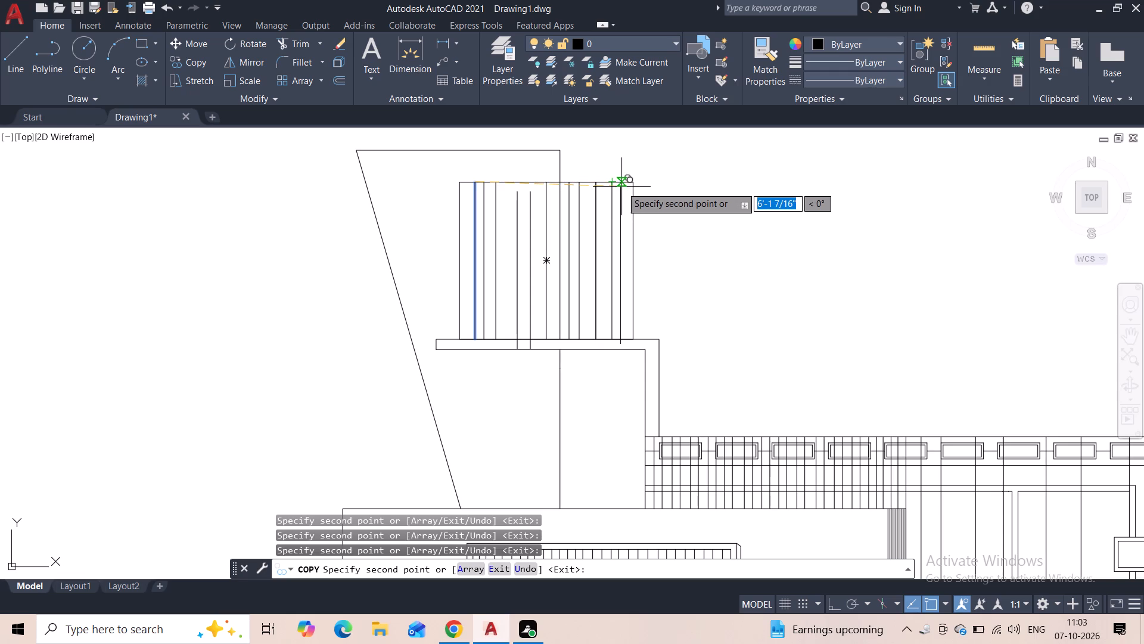
{"action": "left_click", "coordinate": [624, 184]}
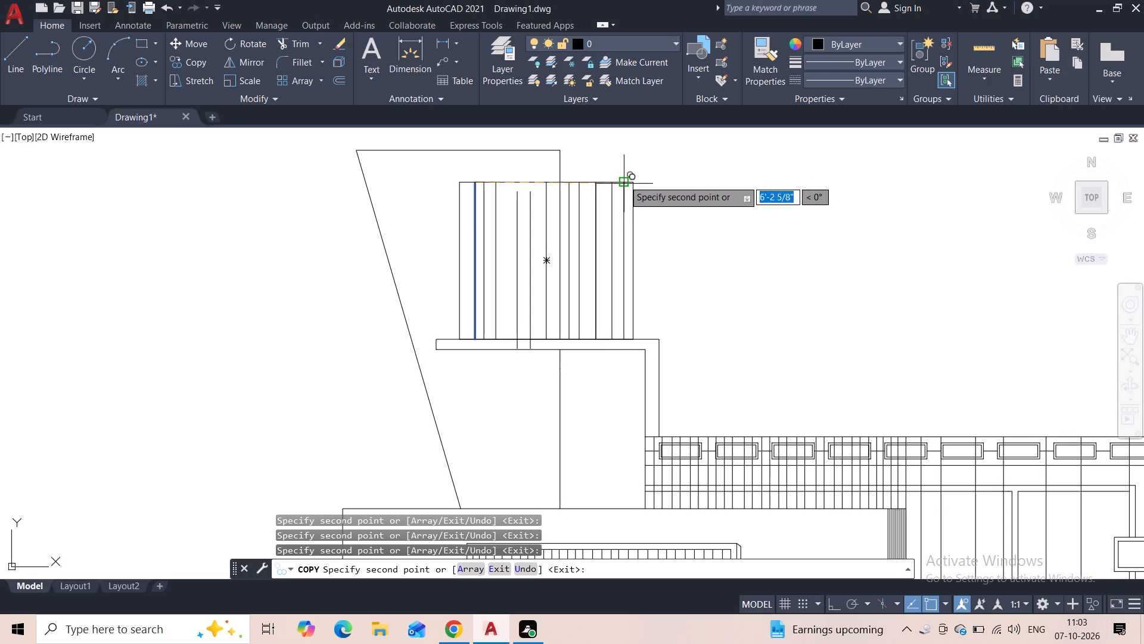
{"action": "key", "text": "Escape"}
Move the two vertical lines that sit too low straight up so their tops meet the rooftop rectangle's top edge.
{"action": "left_click", "coordinate": [537, 211]}
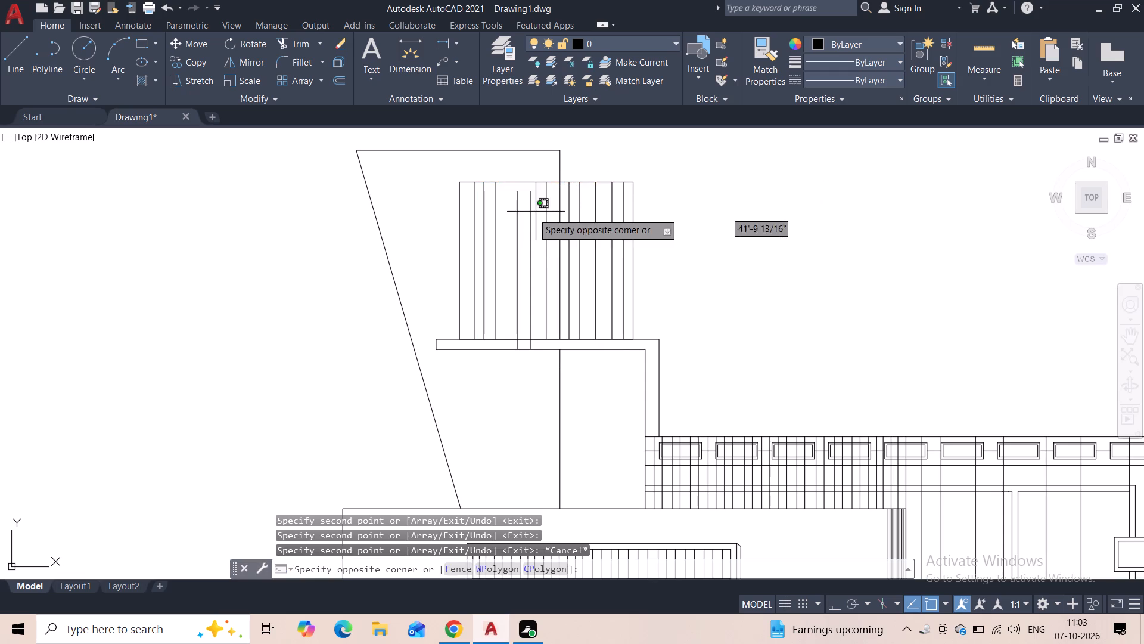
{"action": "left_click", "coordinate": [512, 219]}
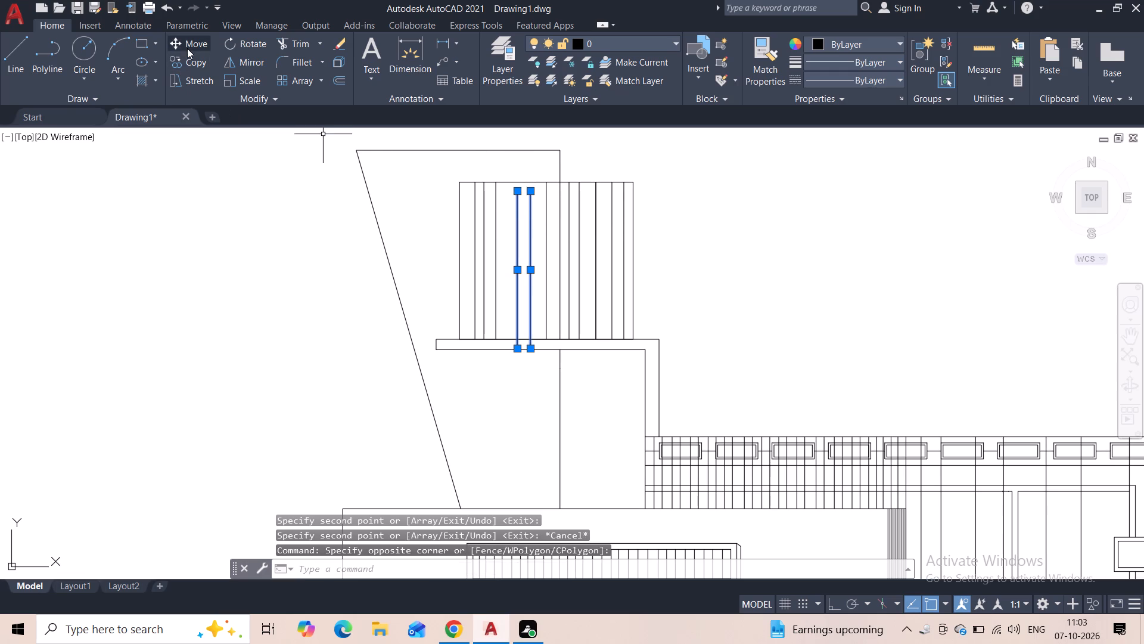
{"action": "left_click", "coordinate": [191, 47]}
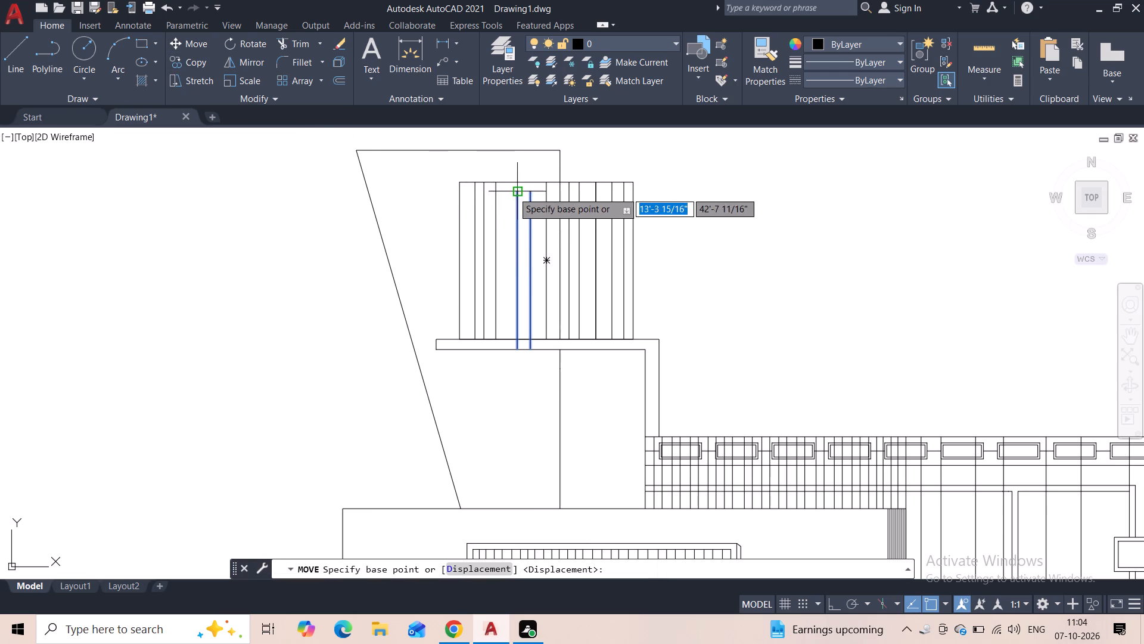
{"action": "left_click", "coordinate": [513, 194]}
{"action": "left_click", "coordinate": [514, 186]}
{"action": "key", "text": "Escape"}
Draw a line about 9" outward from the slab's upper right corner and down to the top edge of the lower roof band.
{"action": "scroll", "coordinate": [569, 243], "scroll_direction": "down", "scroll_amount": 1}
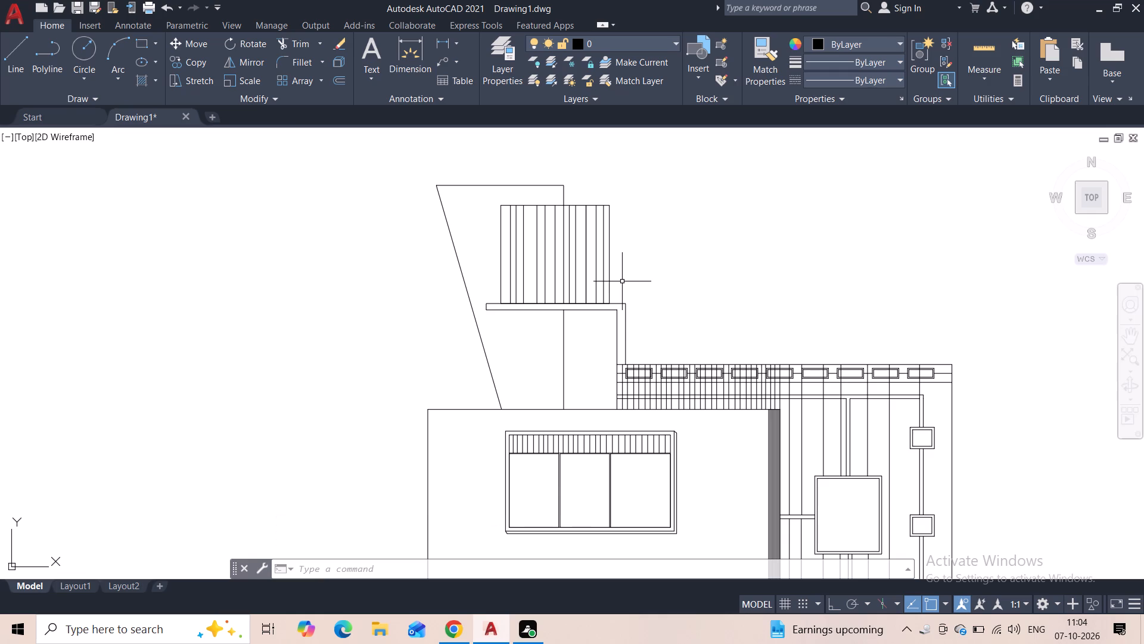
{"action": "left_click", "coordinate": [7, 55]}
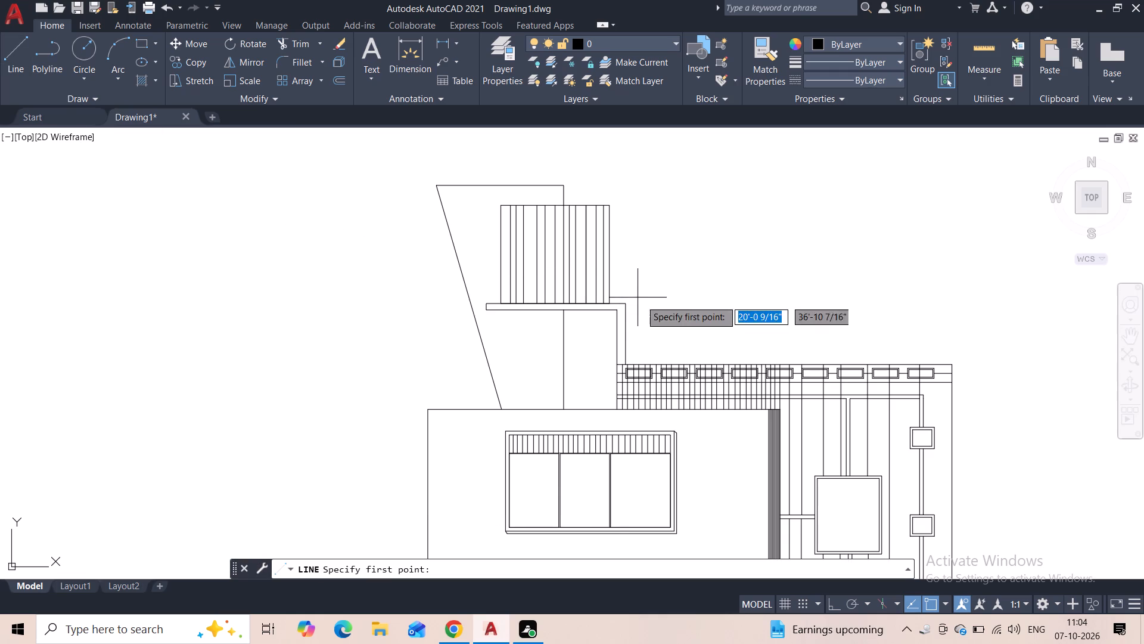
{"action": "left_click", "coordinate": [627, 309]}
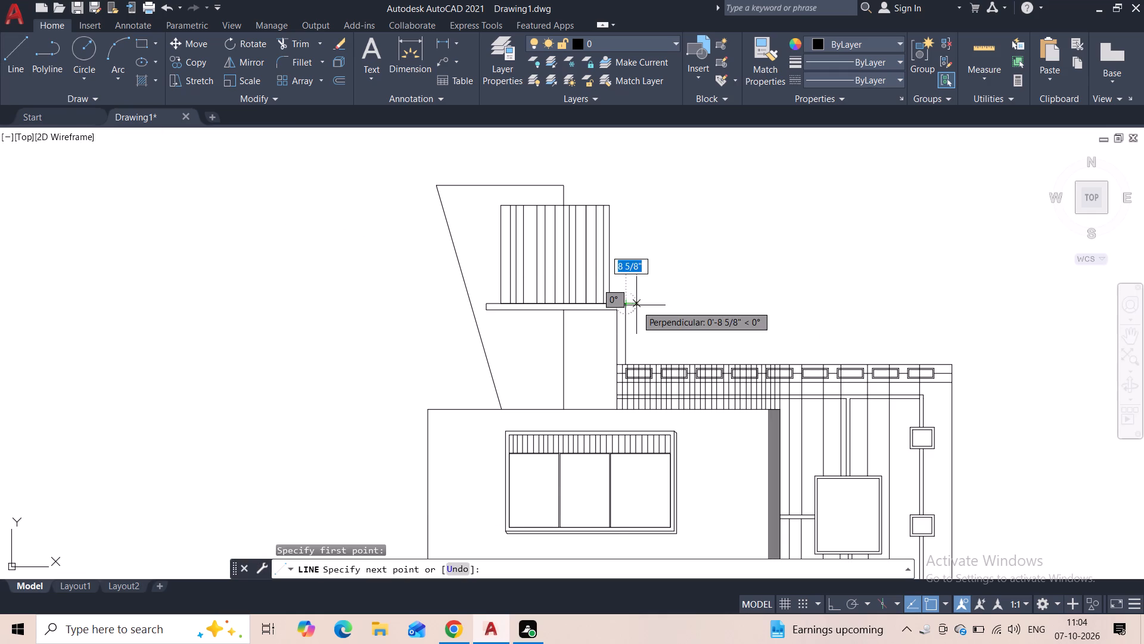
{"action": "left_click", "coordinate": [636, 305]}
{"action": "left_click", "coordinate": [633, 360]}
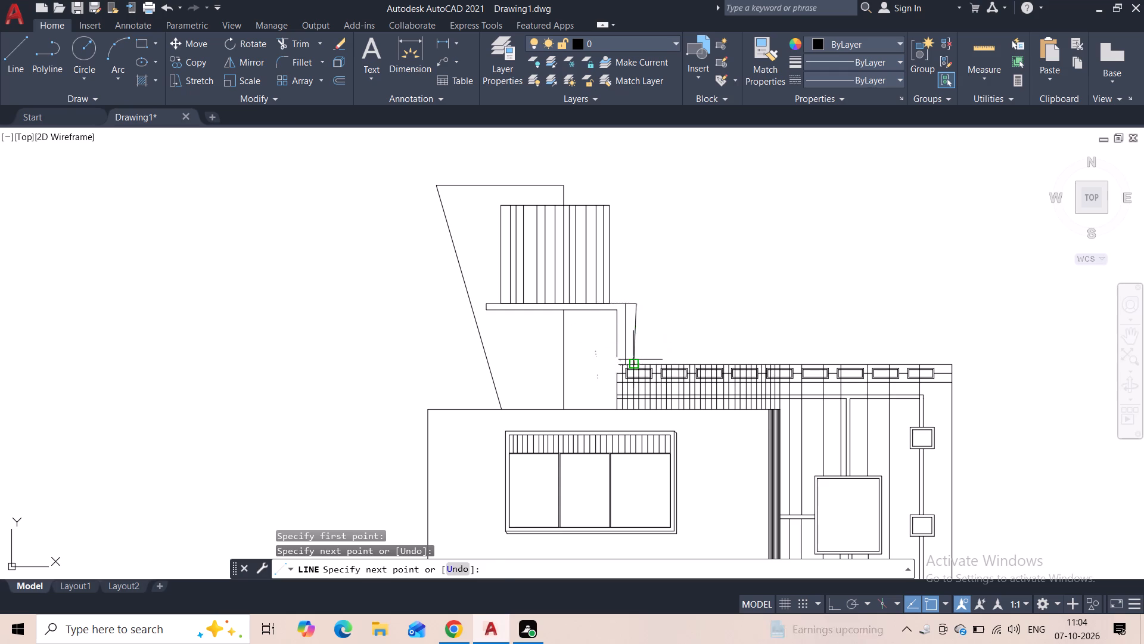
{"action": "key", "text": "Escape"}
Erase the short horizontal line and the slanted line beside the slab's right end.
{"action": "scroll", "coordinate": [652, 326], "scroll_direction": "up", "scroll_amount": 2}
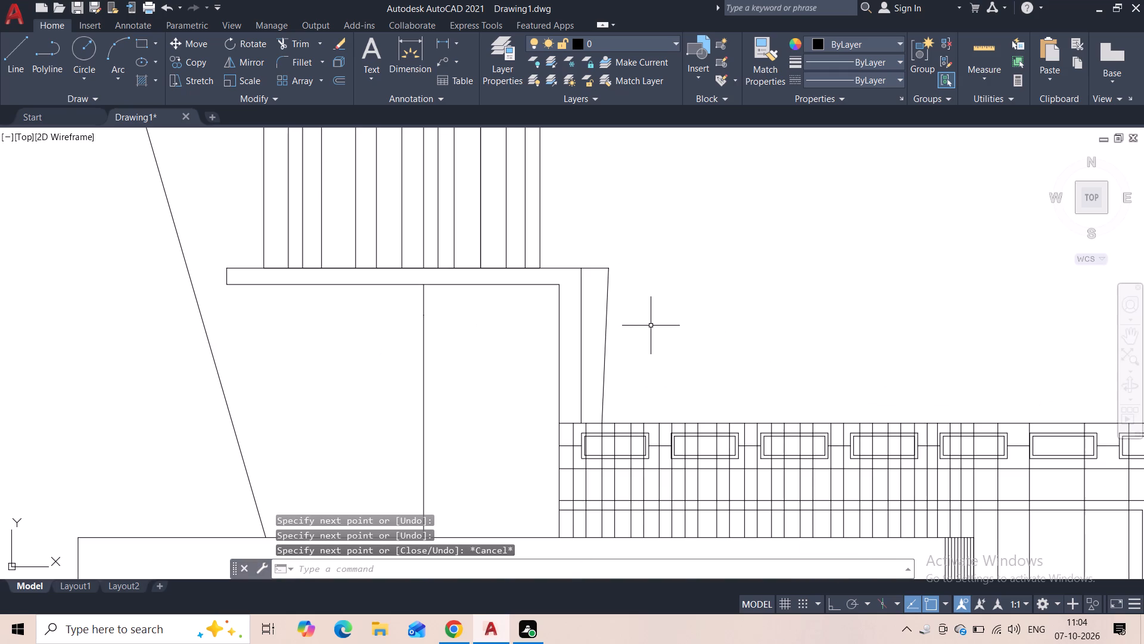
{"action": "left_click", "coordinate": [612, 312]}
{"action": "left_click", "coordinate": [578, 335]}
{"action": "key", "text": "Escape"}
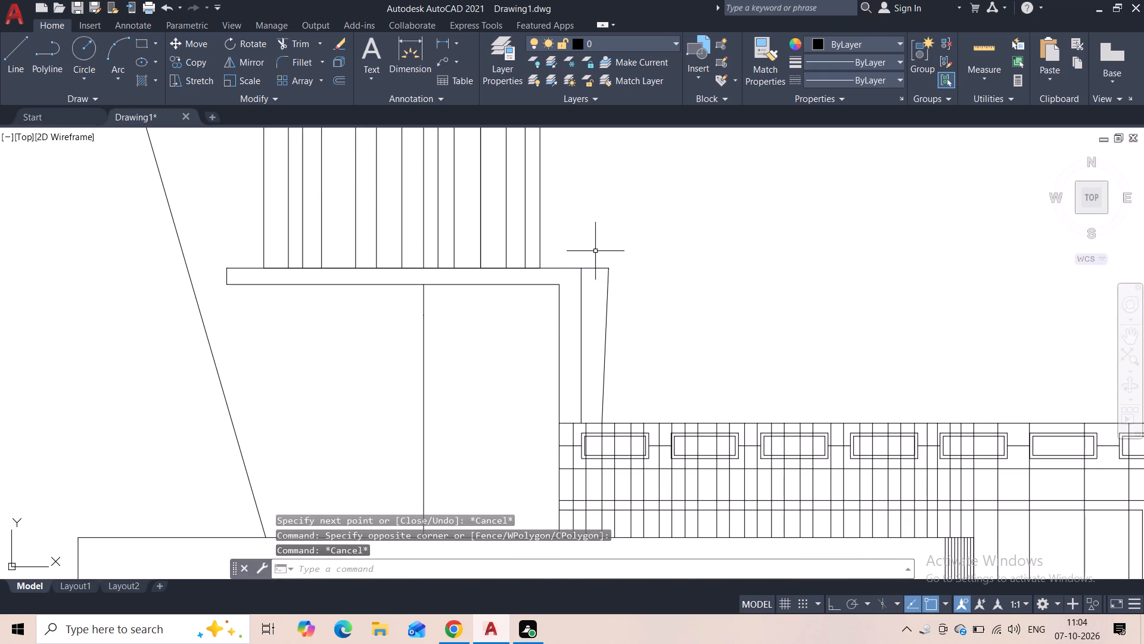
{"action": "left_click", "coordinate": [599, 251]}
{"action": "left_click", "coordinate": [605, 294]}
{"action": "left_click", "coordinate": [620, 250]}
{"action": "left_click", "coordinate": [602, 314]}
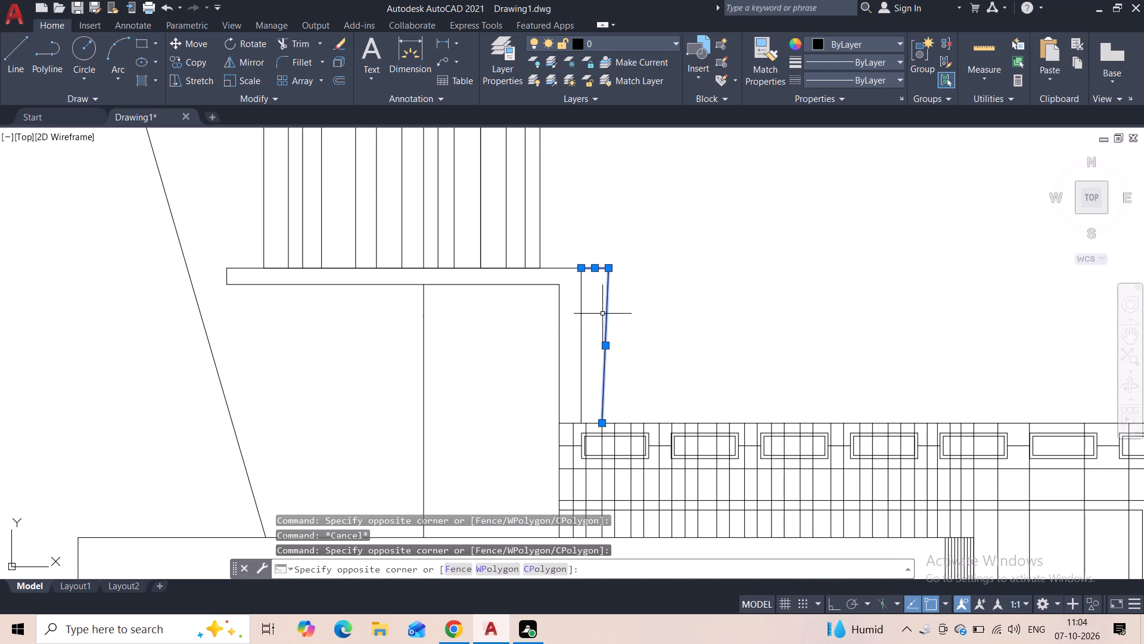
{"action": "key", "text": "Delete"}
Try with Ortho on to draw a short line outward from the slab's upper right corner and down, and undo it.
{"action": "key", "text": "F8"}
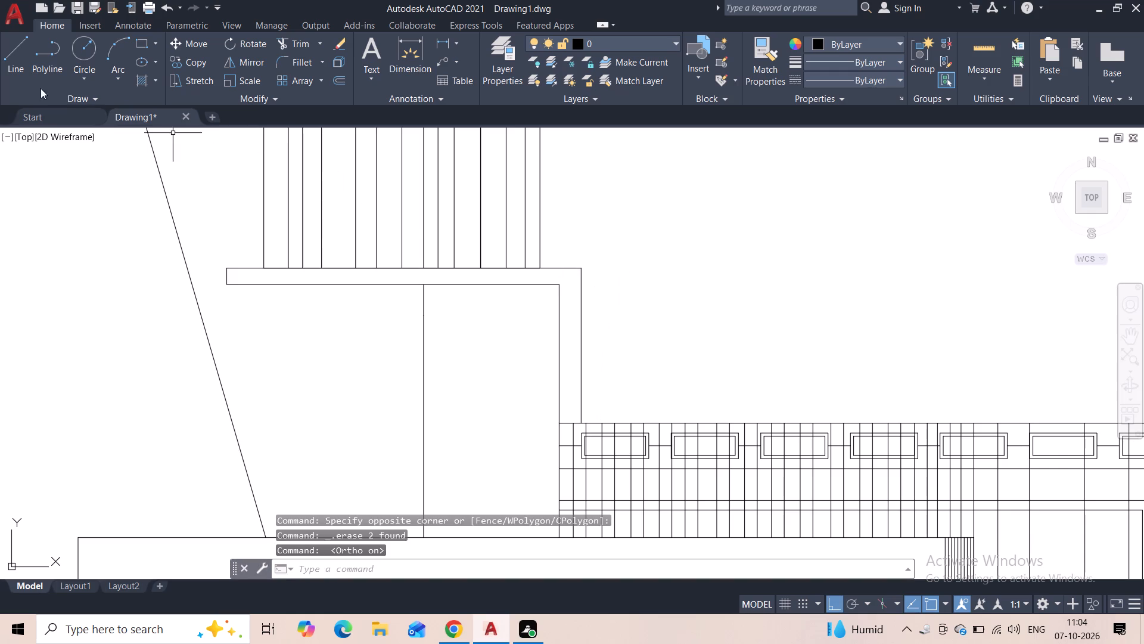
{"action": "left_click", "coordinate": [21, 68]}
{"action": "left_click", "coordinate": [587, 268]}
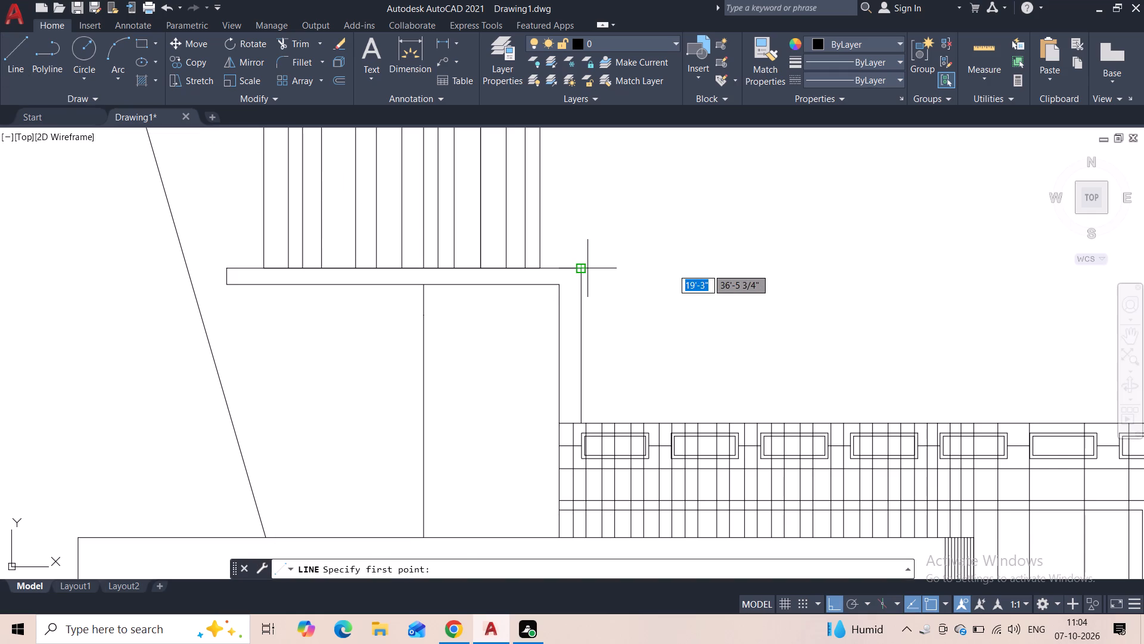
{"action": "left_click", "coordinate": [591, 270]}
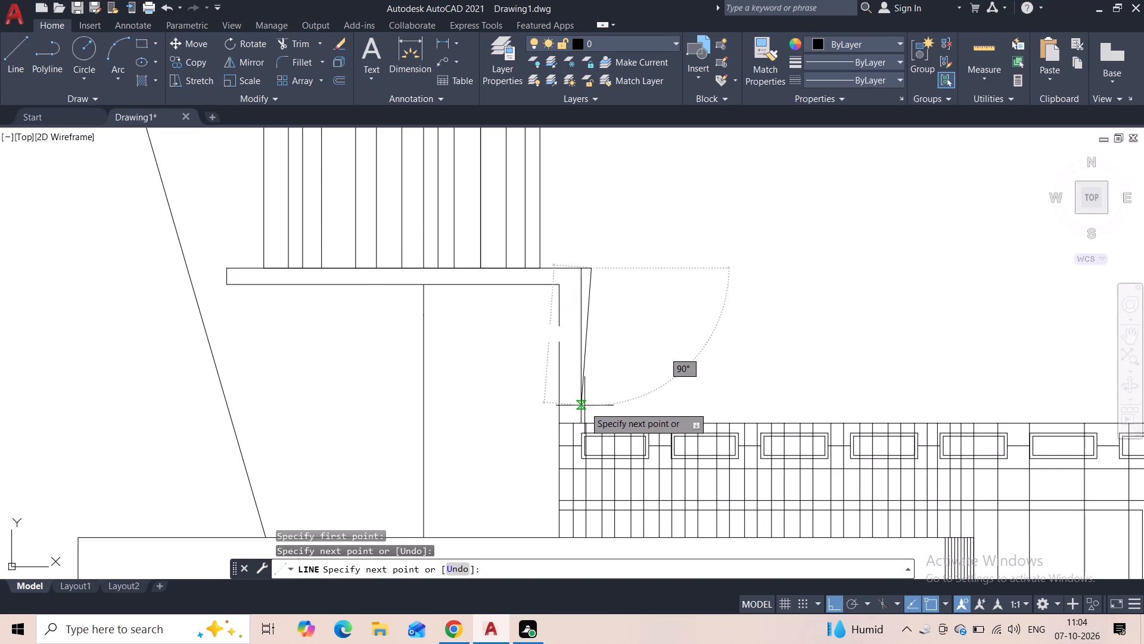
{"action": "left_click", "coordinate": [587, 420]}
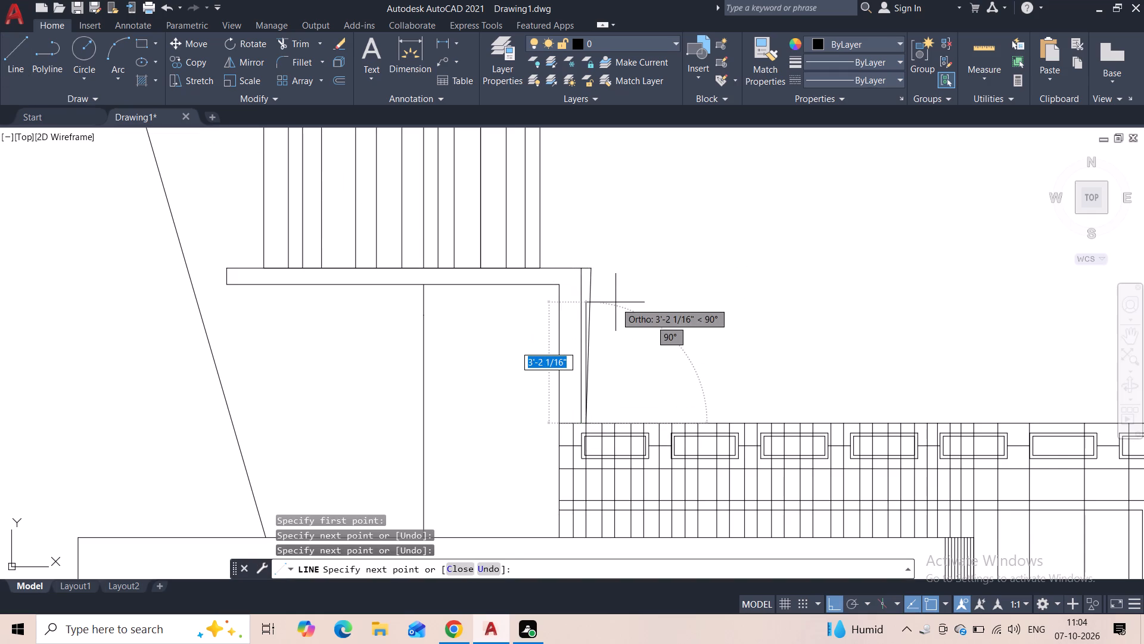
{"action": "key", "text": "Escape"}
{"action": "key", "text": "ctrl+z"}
Offset the rooftop wall's outer right vertical edge outward six times in succession at 1" spacing.
{"action": "left_click", "coordinate": [596, 307]}
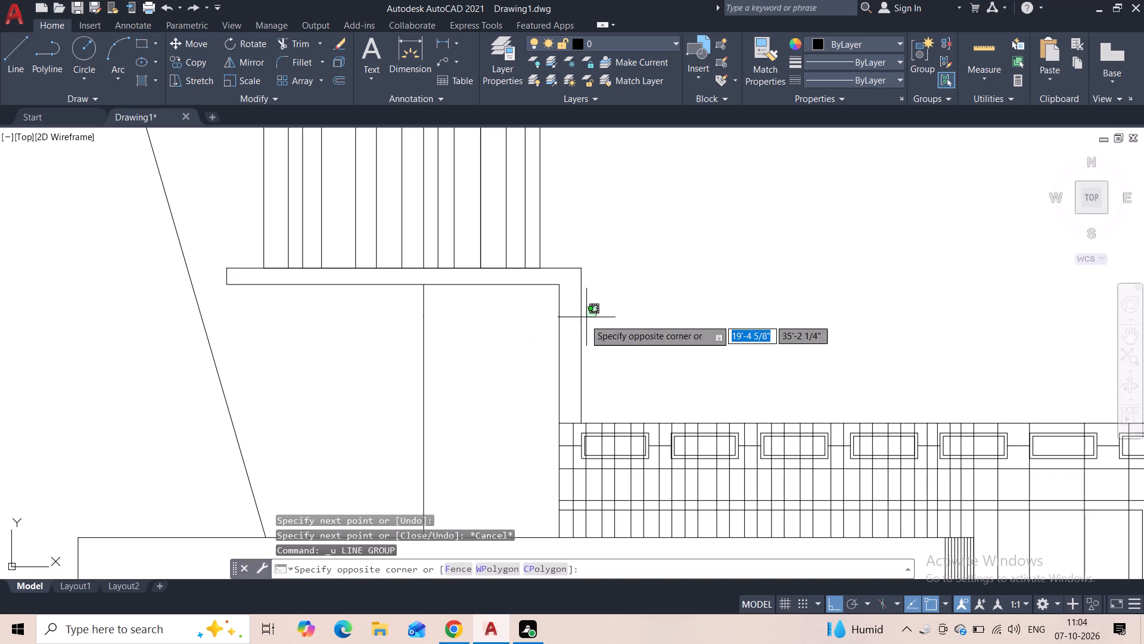
{"action": "left_click", "coordinate": [580, 322]}
{"action": "left_click", "coordinate": [341, 85]}
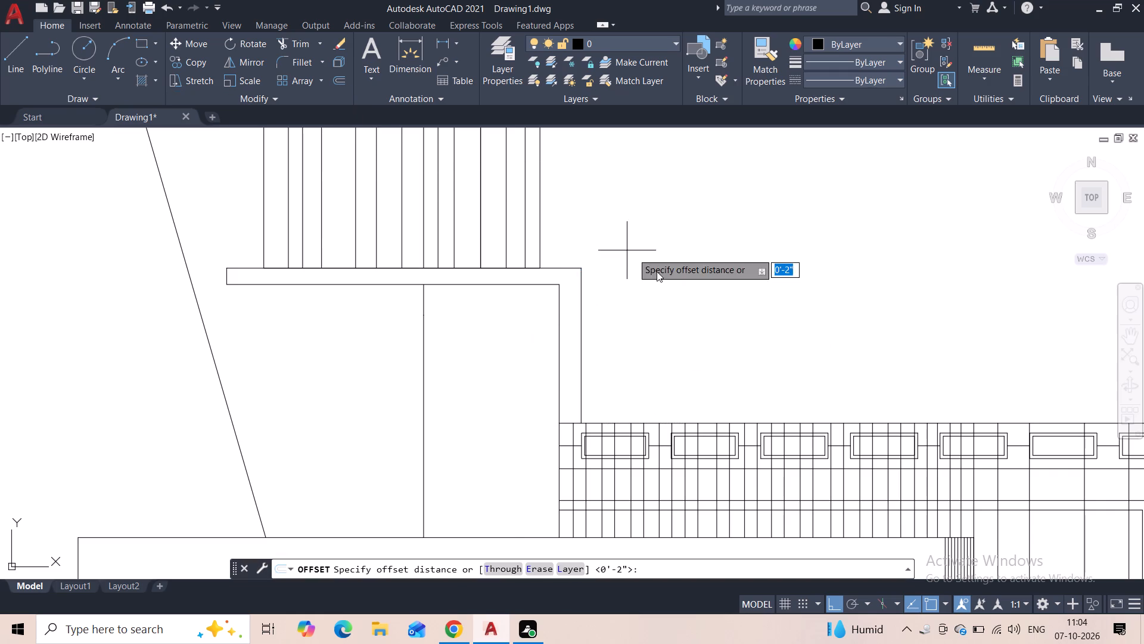
{"action": "type", "text": "1\""}
{"action": "key", "text": "Return"}
{"action": "left_click", "coordinate": [659, 276]}
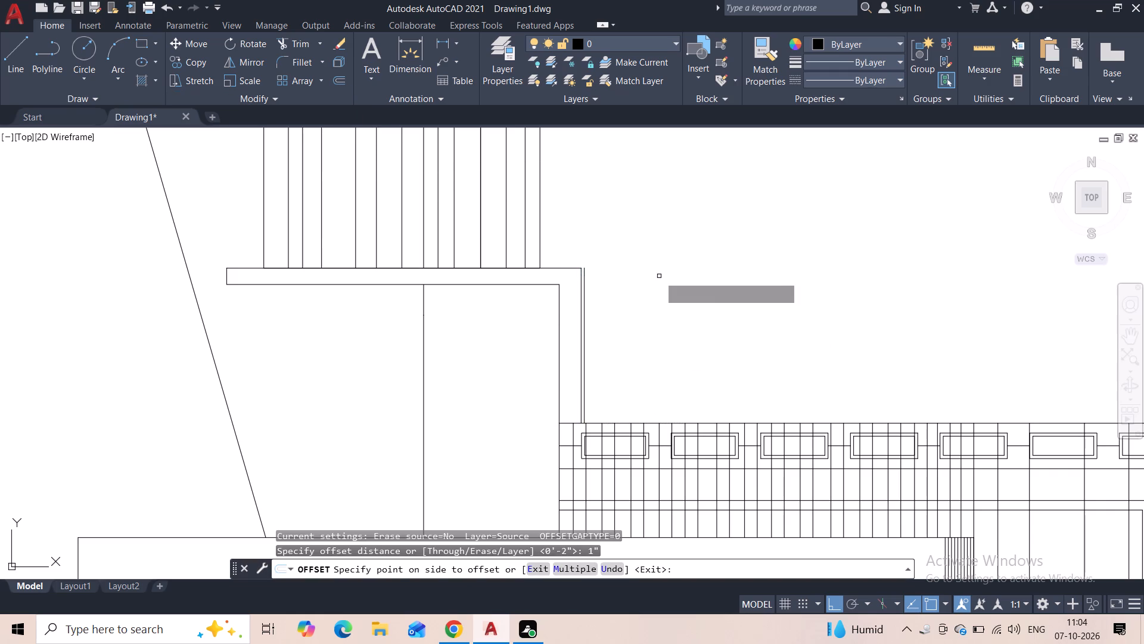
{"action": "left_click", "coordinate": [586, 322]}
{"action": "left_click", "coordinate": [620, 320]}
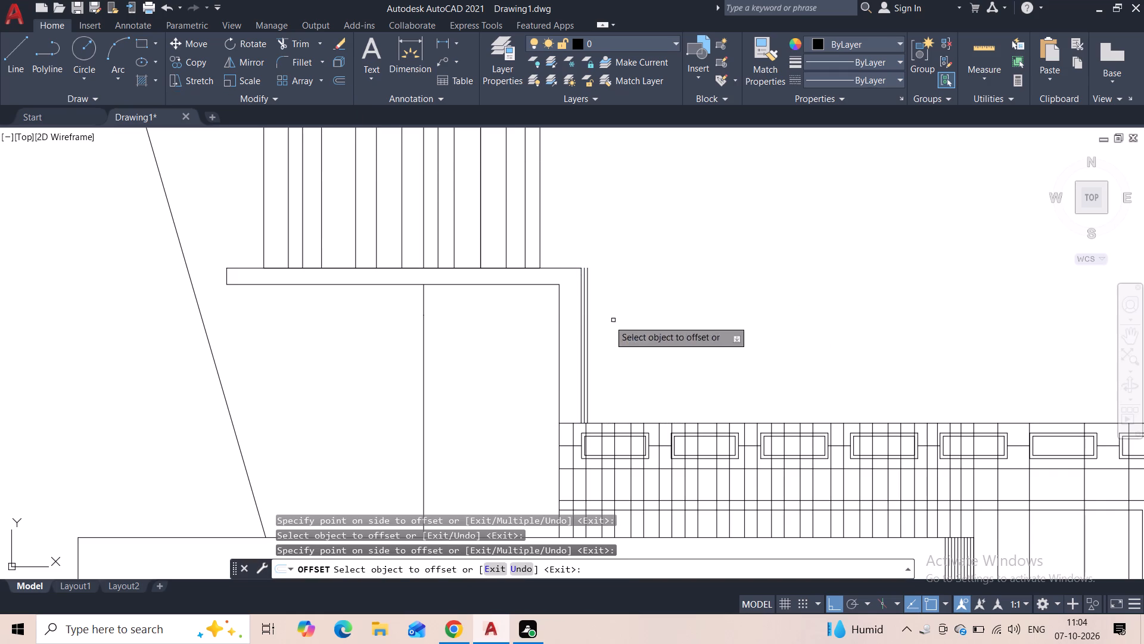
{"action": "left_click", "coordinate": [587, 326]}
{"action": "left_click", "coordinate": [620, 323]}
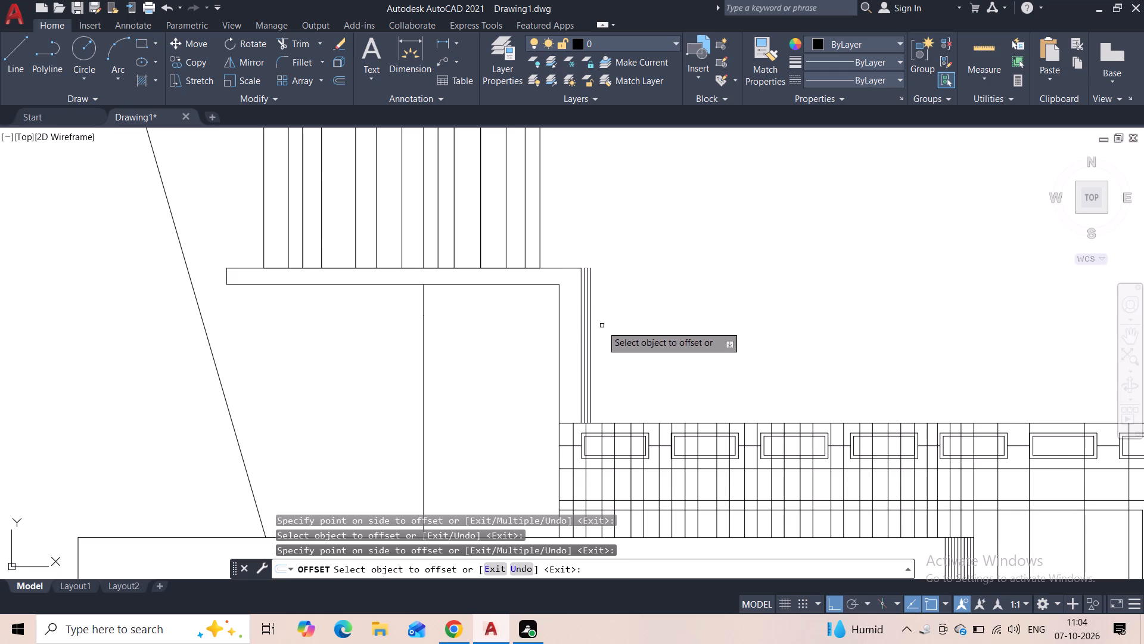
{"action": "left_click", "coordinate": [592, 330]}
{"action": "left_click", "coordinate": [616, 325]}
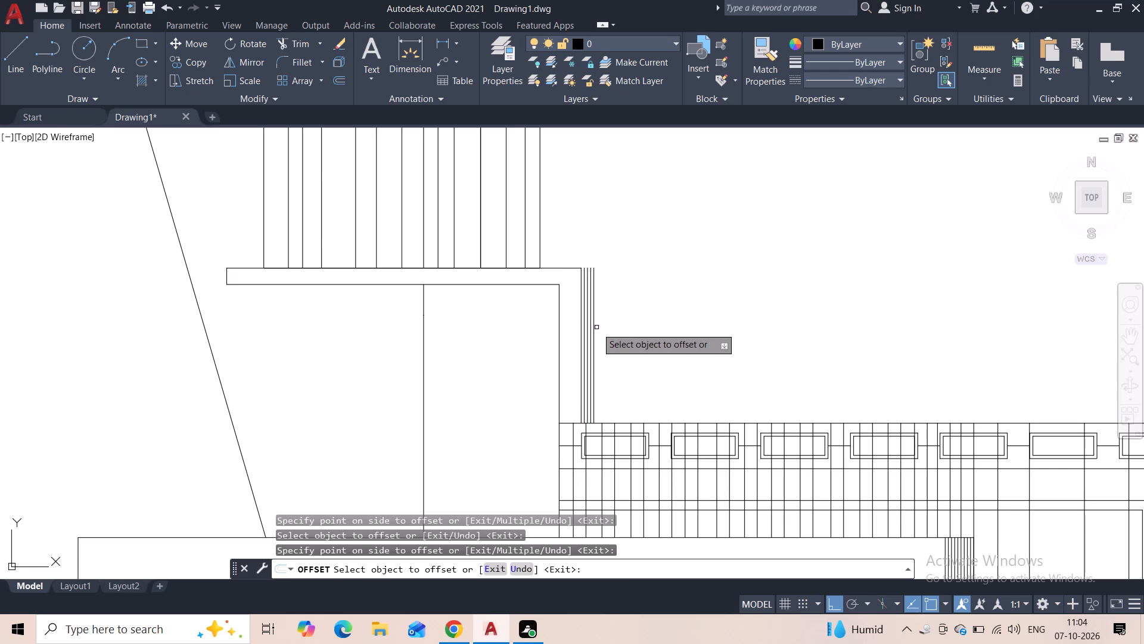
{"action": "left_click", "coordinate": [593, 328]}
{"action": "left_click", "coordinate": [628, 311]}
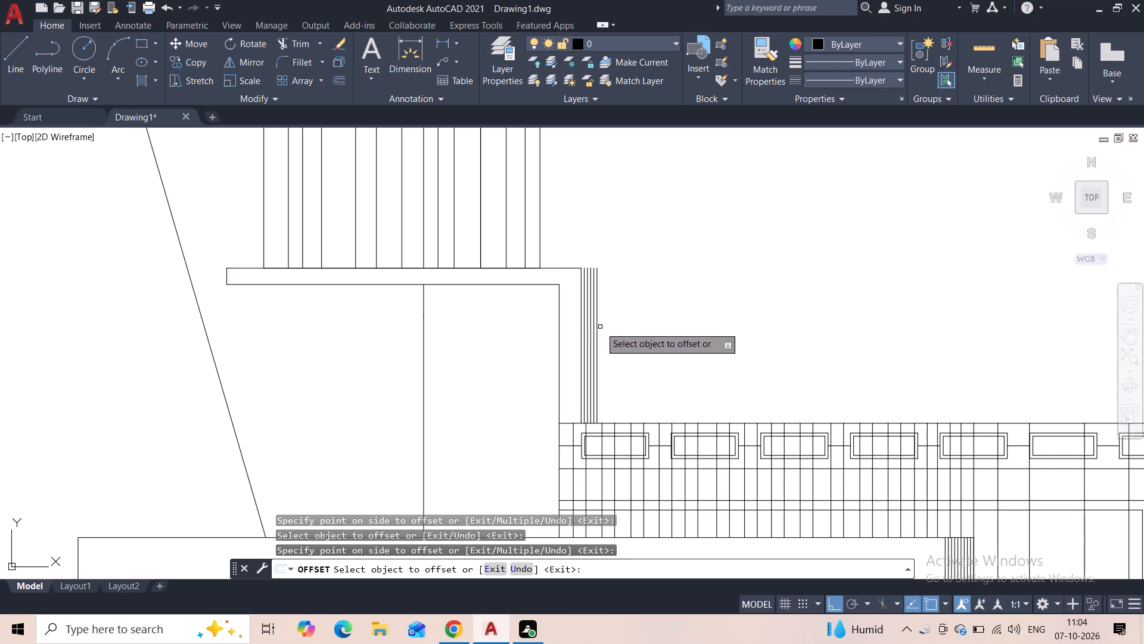
{"action": "left_click", "coordinate": [598, 328]}
{"action": "left_click", "coordinate": [647, 311]}
{"action": "key", "text": "Escape"}
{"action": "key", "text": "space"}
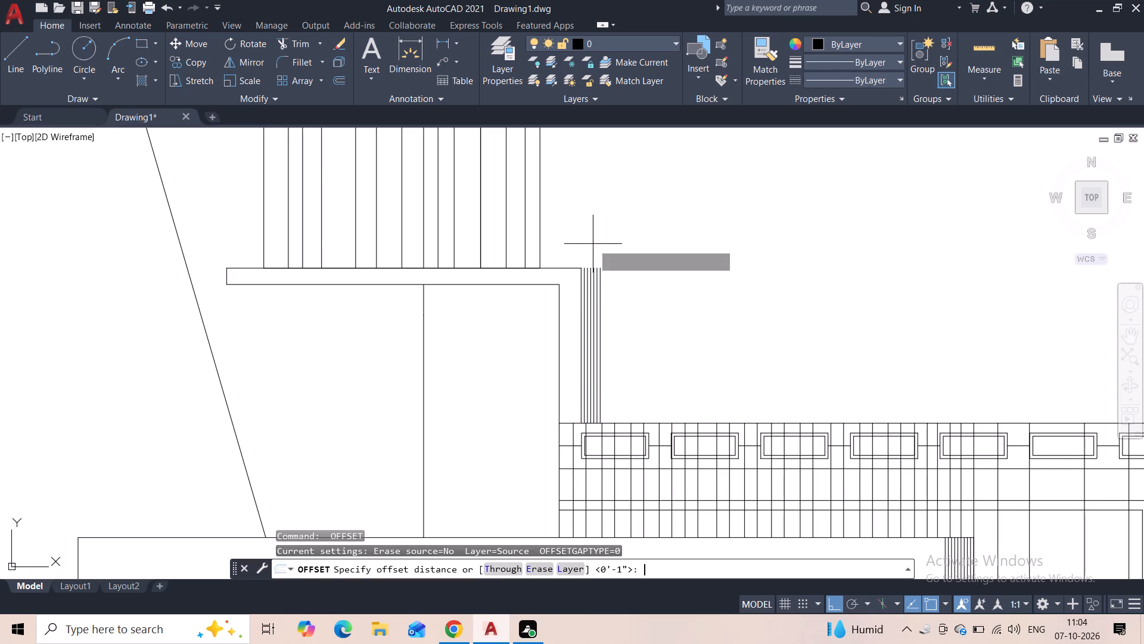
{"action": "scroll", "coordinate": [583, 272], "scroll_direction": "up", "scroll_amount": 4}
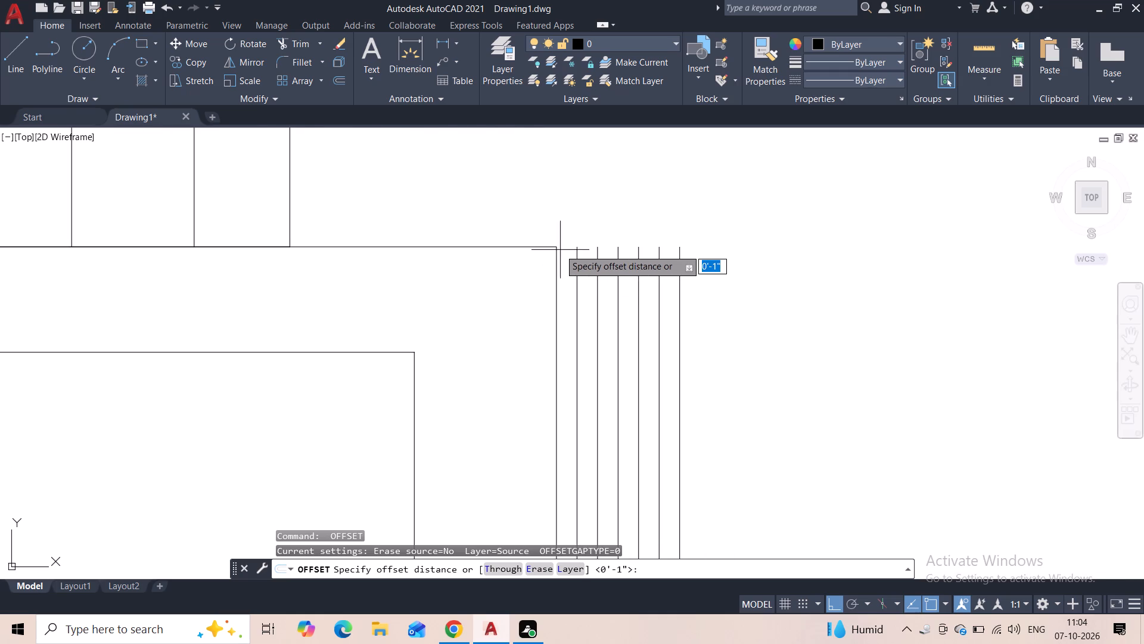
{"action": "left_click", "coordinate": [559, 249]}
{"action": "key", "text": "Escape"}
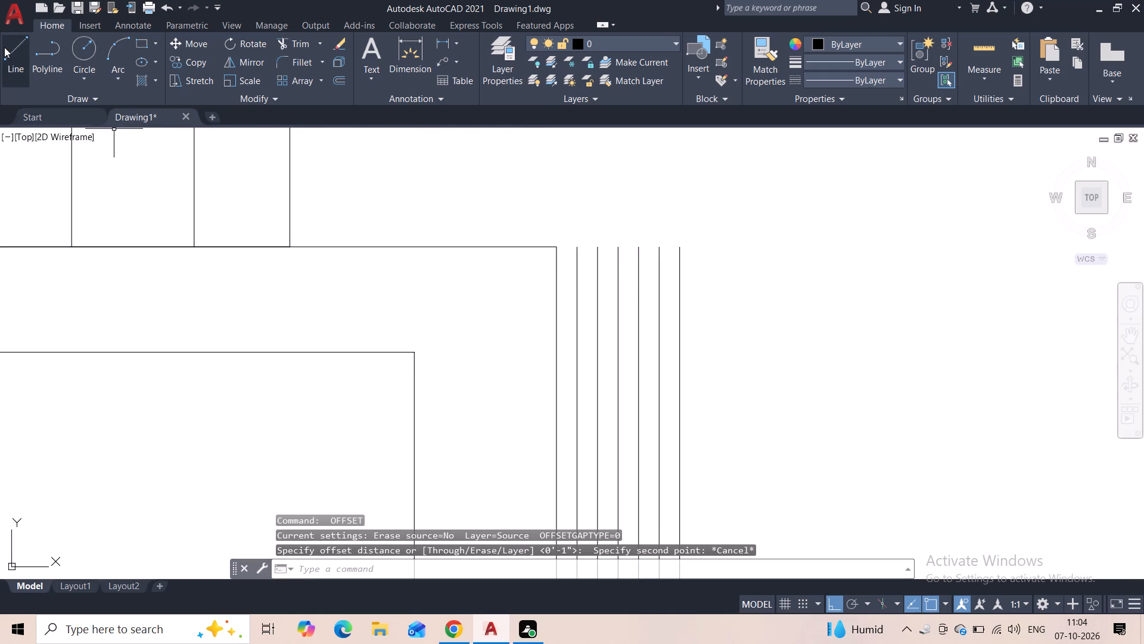
Draw a horizontal line about 6" long from the slab's upper right corner, closing the tops of the offset vertical lines.
{"action": "left_click", "coordinate": [4, 47]}
{"action": "left_click", "coordinate": [551, 250]}
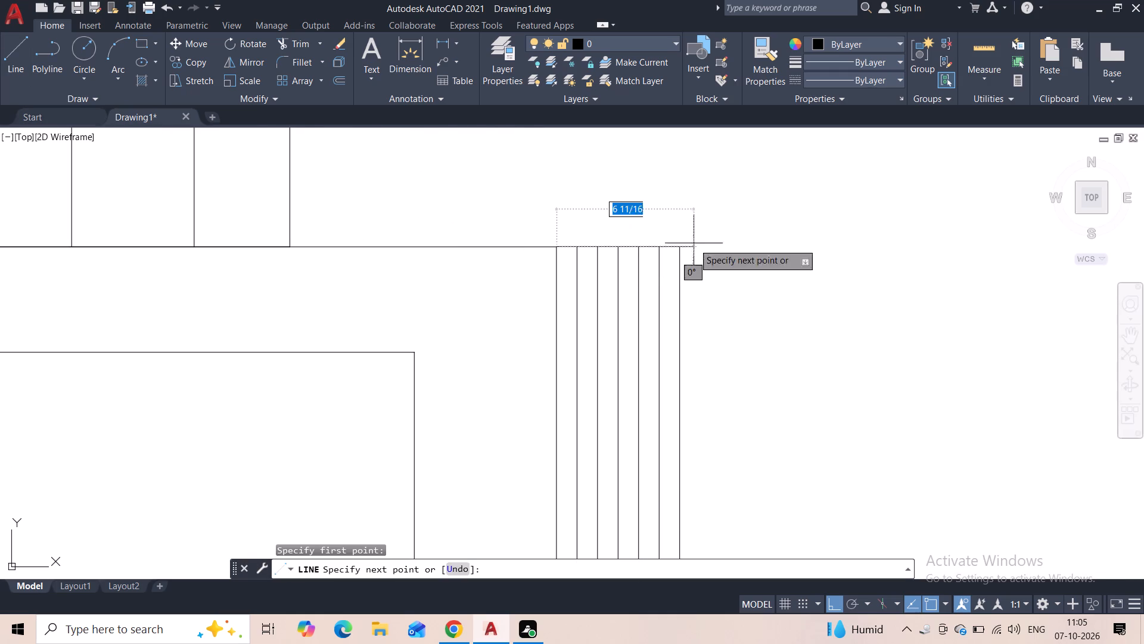
{"action": "left_click", "coordinate": [684, 249]}
{"action": "key", "text": "Escape"}
{"action": "scroll", "coordinate": [691, 234], "scroll_direction": "down", "scroll_amount": 6}
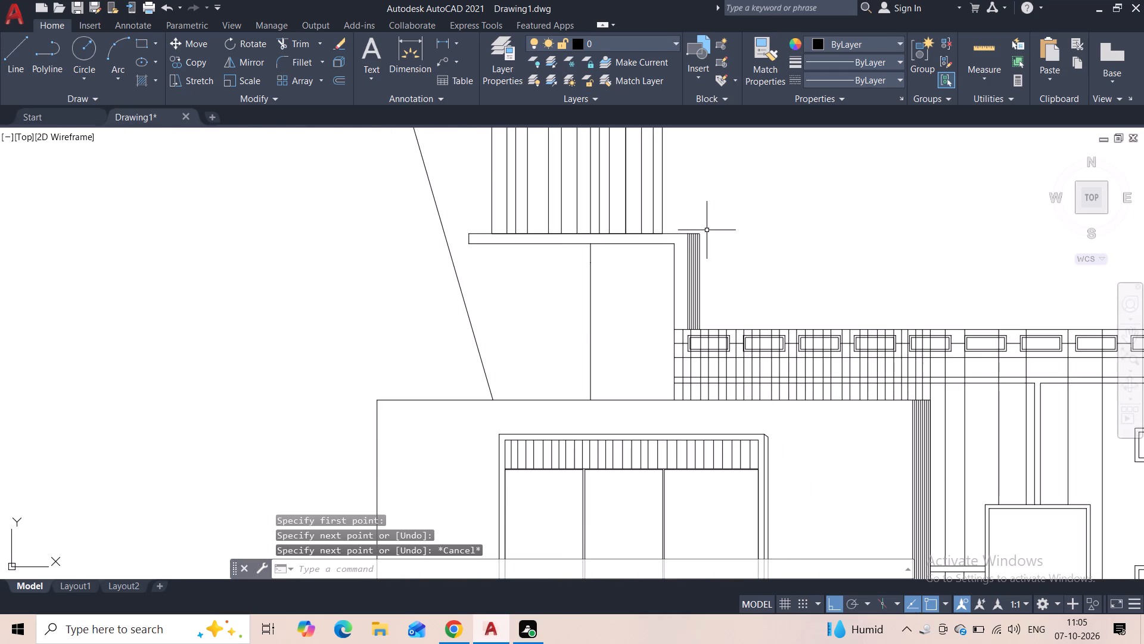
Start a hatch with the AR-B816 pattern in the ground floor's left wall strip and the plinth left of the patterned door panel.
{"action": "scroll", "coordinate": [719, 222], "scroll_direction": "down", "scroll_amount": 1}
{"action": "middle_click_drag", "start_coordinate": [719, 196], "coordinate": [719, 281]}
{"action": "scroll", "coordinate": [719, 281], "scroll_direction": "down", "scroll_amount": 1}
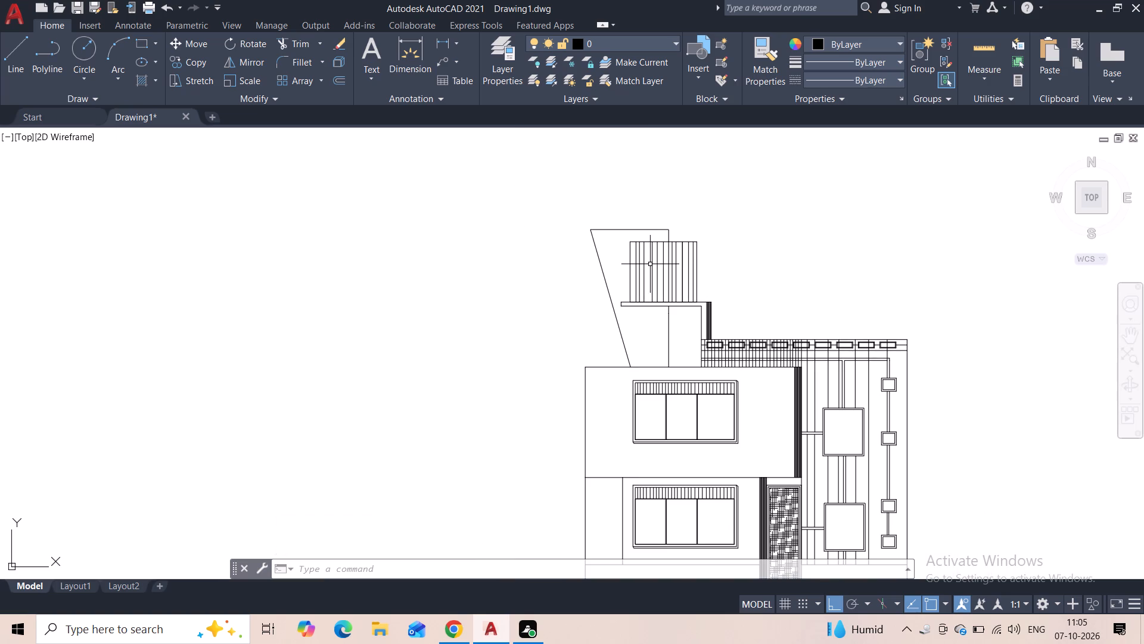
{"action": "scroll", "coordinate": [651, 265], "scroll_direction": "down", "scroll_amount": 4}
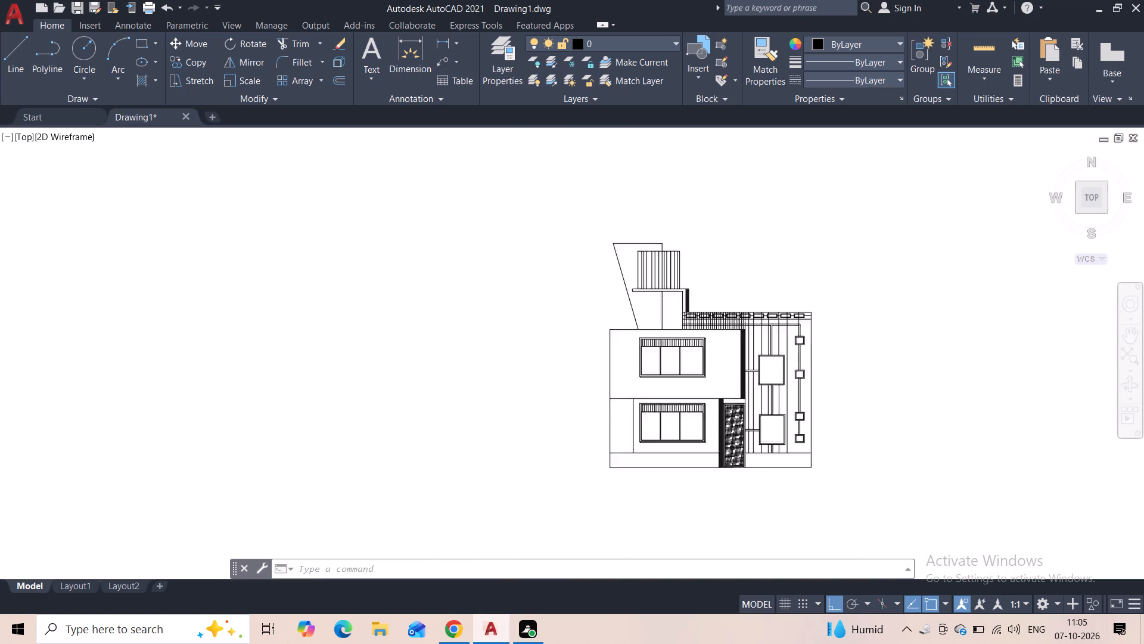
{"action": "scroll", "coordinate": [673, 295], "scroll_direction": "up", "scroll_amount": 4}
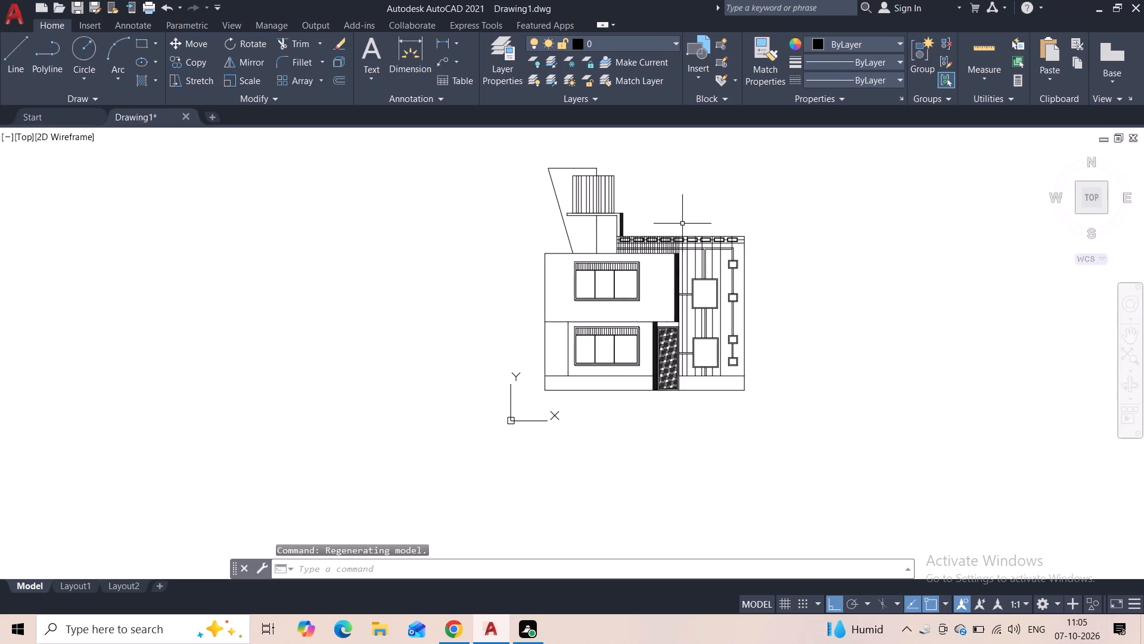
{"action": "scroll", "coordinate": [682, 222], "scroll_direction": "up", "scroll_amount": 1}
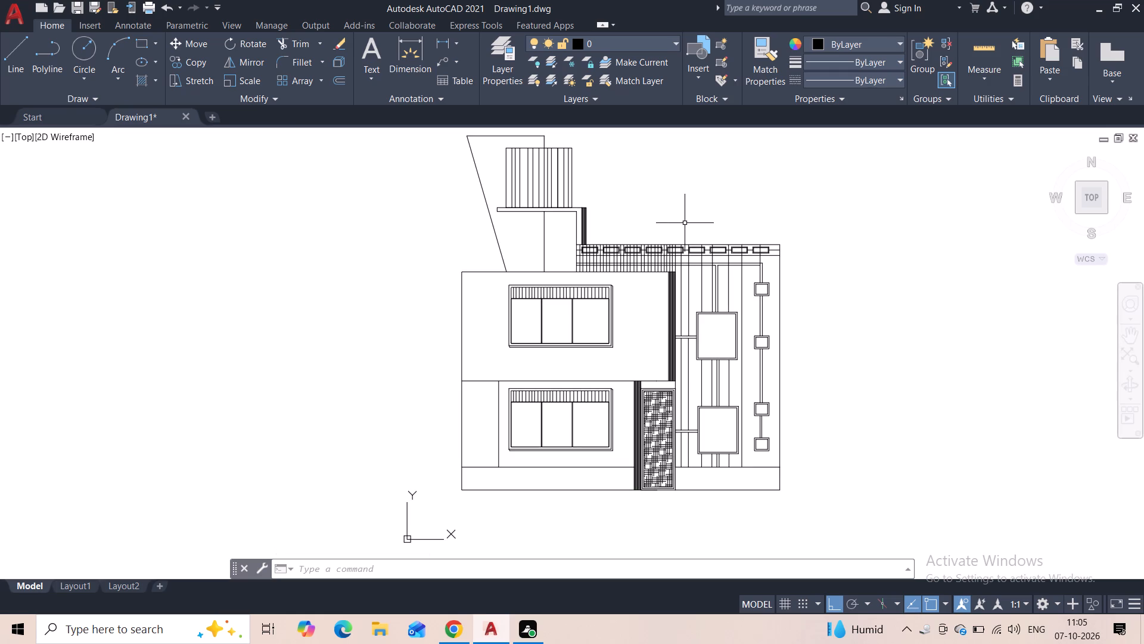
{"action": "key", "text": "h"}
{"action": "left_click", "coordinate": [705, 254]}
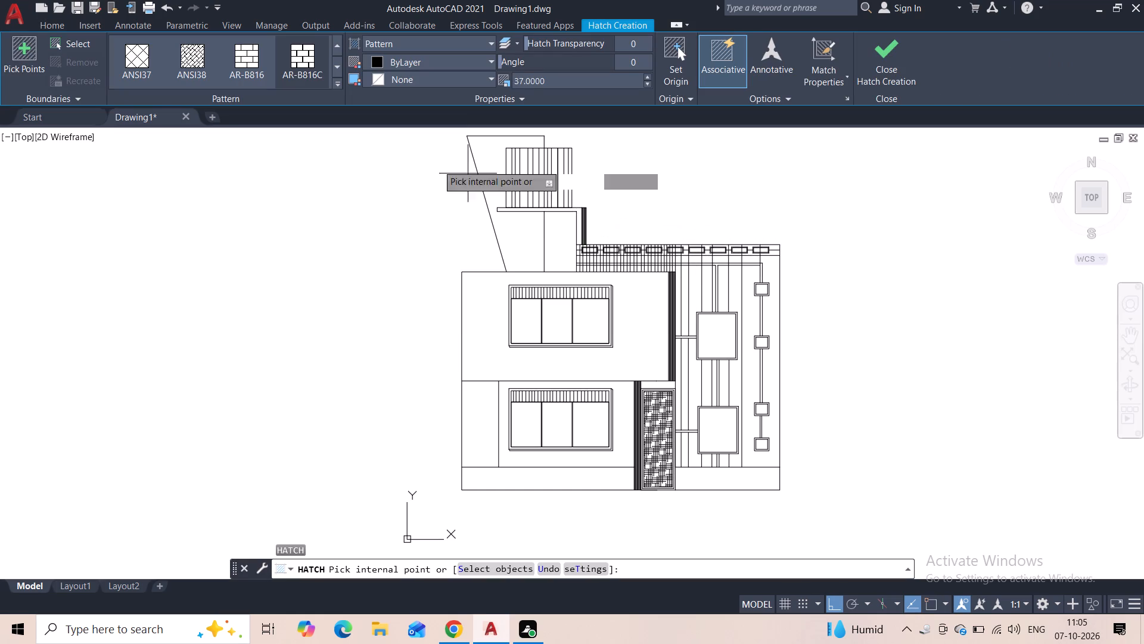
{"action": "left_click", "coordinate": [269, 70]}
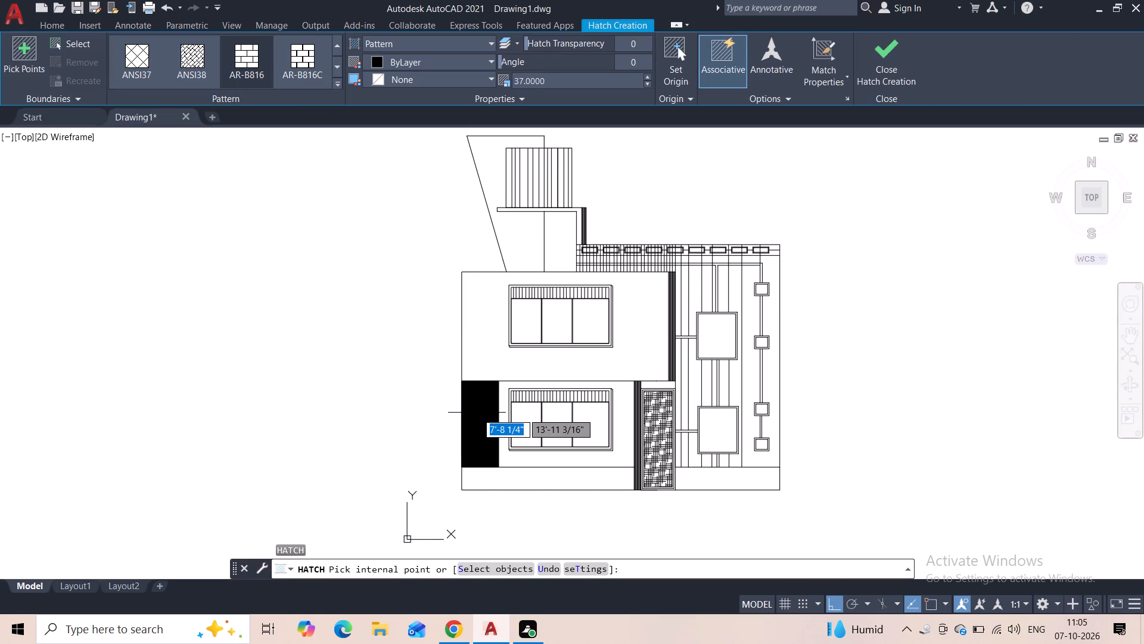
{"action": "left_click", "coordinate": [477, 413]}
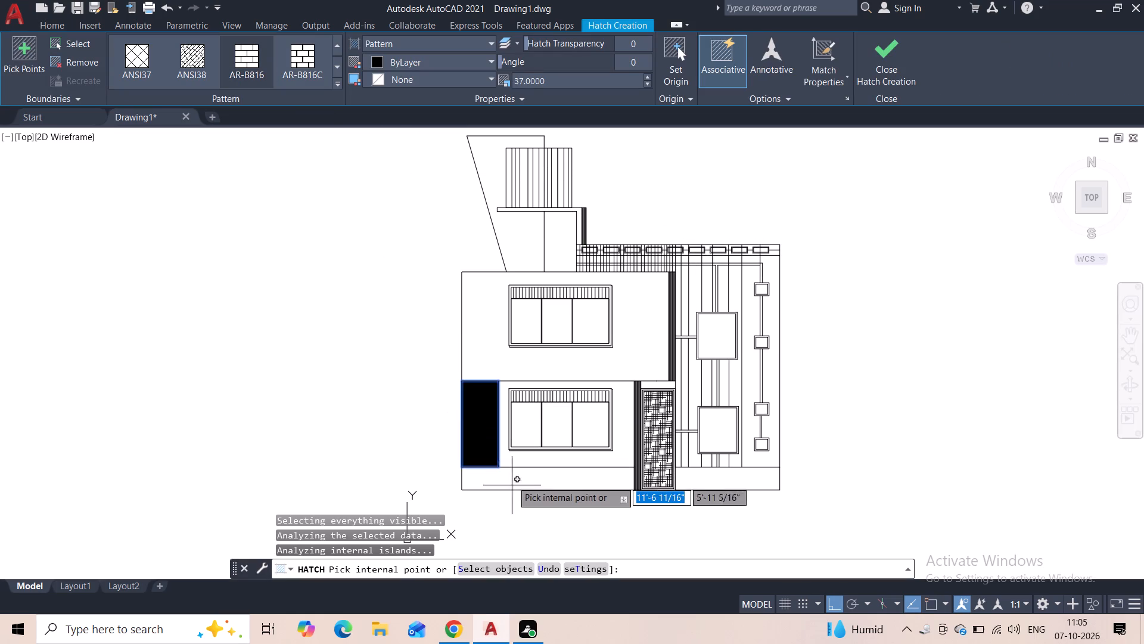
{"action": "left_click", "coordinate": [512, 480]}
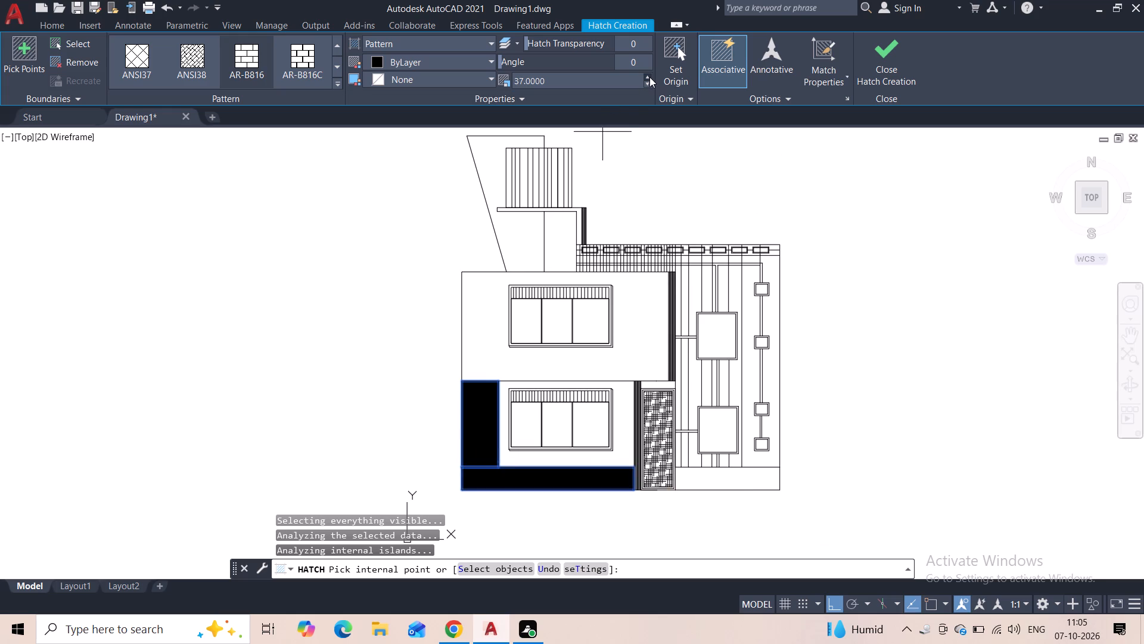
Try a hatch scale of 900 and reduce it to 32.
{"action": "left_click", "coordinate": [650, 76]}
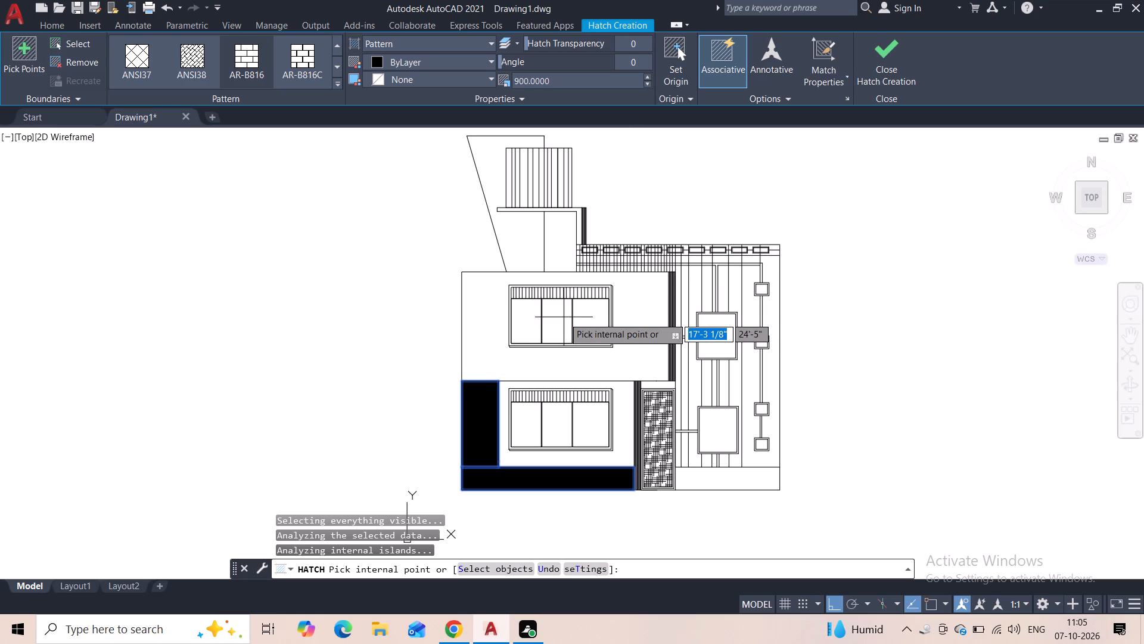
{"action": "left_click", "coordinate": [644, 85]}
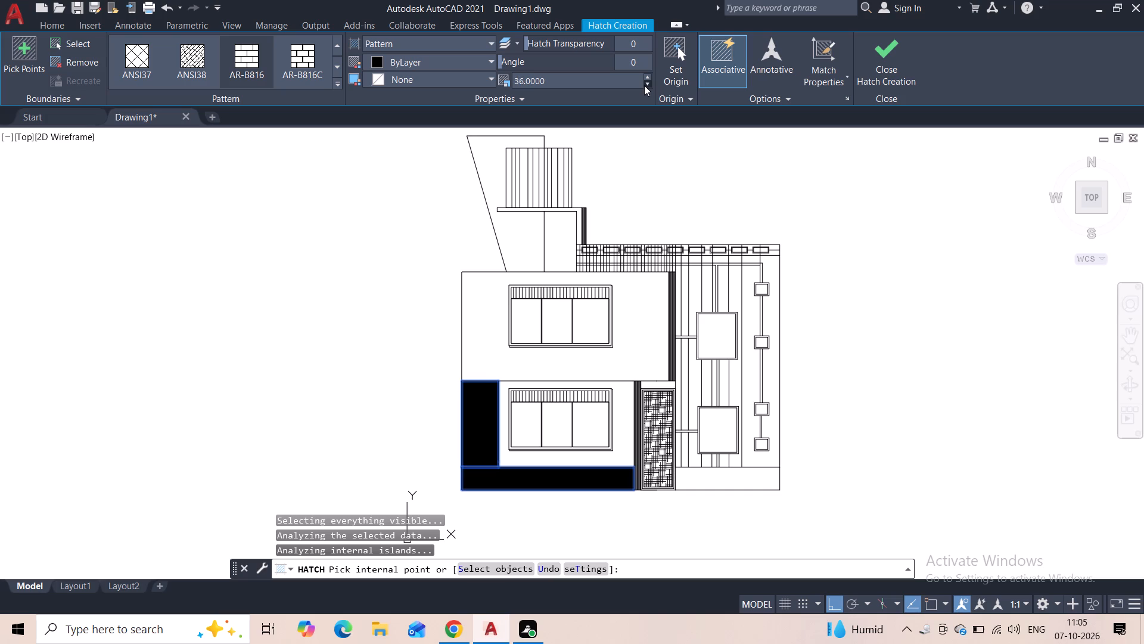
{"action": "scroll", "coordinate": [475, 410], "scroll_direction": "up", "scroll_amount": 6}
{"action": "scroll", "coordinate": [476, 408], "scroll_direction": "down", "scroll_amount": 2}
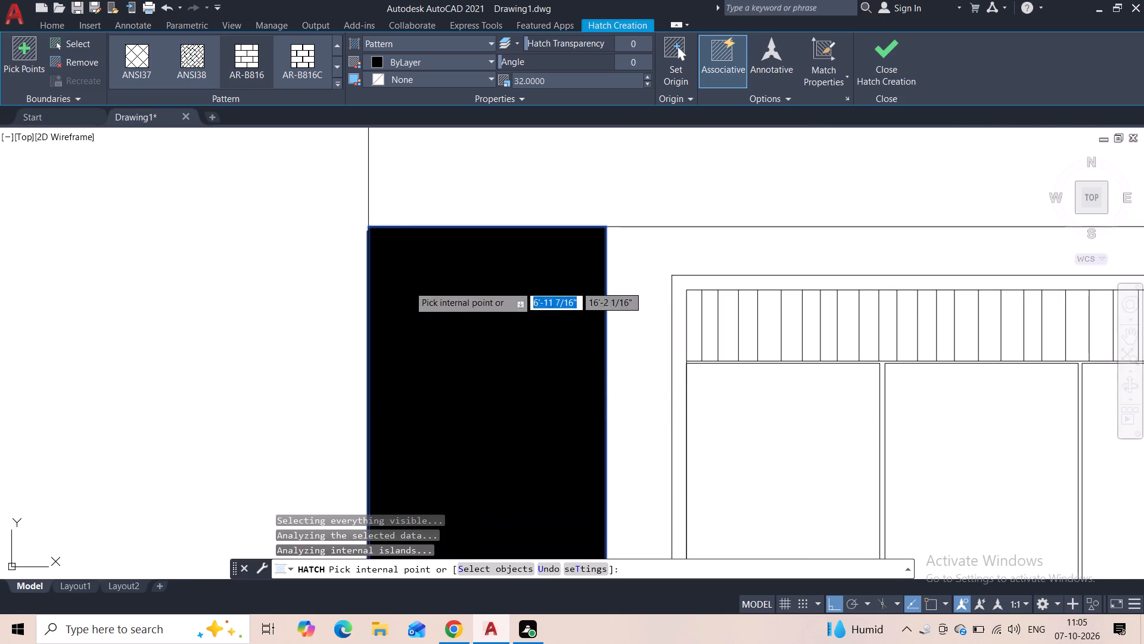
Change the hatch pattern to AR-BRSTD, set its scale to 6.1 and finish the hatch.
{"action": "left_click", "coordinate": [332, 80]}
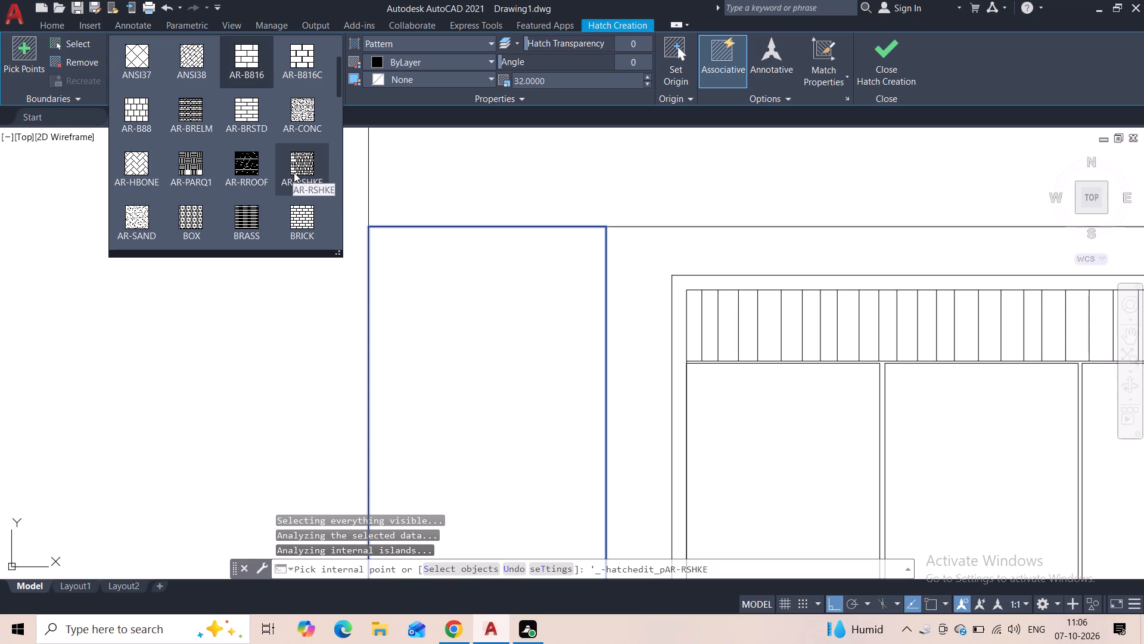
{"action": "left_click", "coordinate": [256, 123]}
{"action": "scroll", "coordinate": [405, 302], "scroll_direction": "down", "scroll_amount": 4}
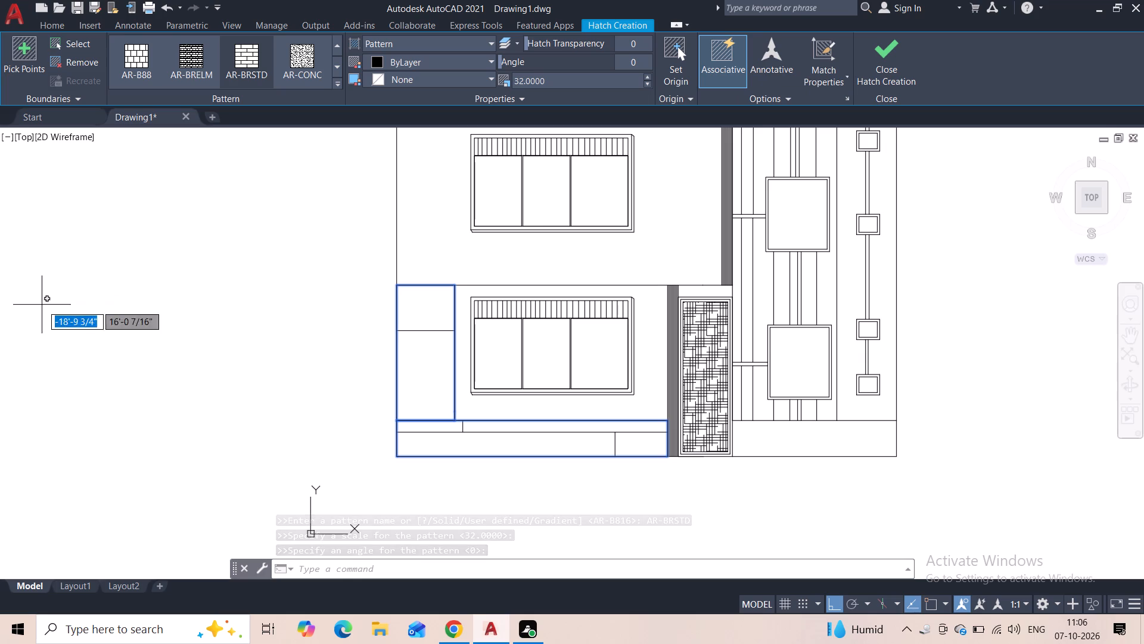
{"action": "left_click", "coordinate": [646, 83]}
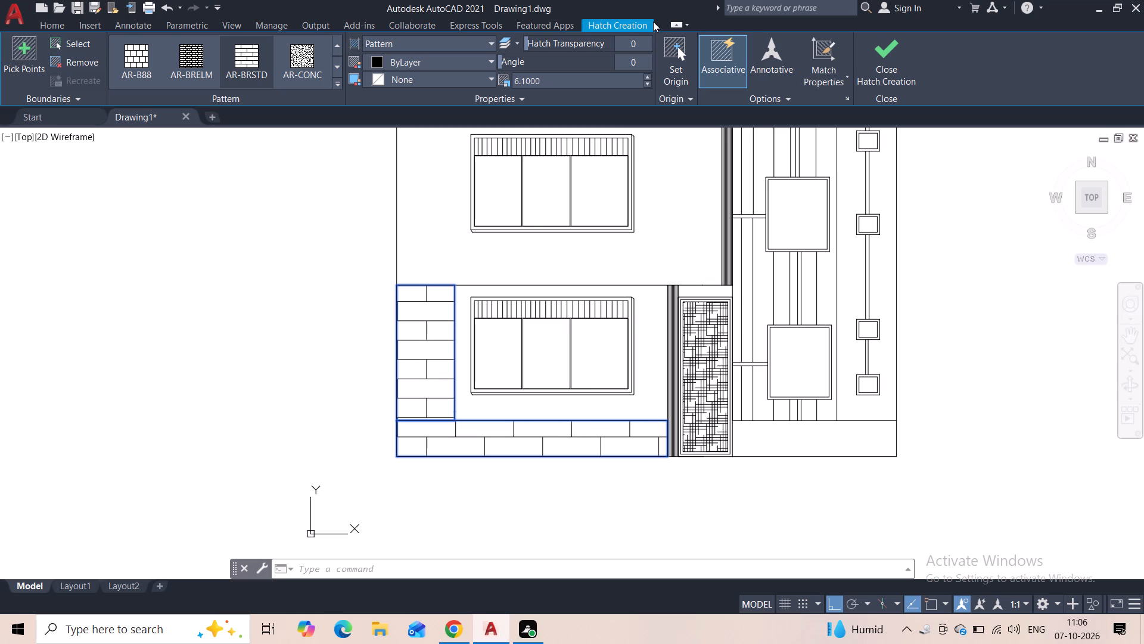
{"action": "left_click", "coordinate": [887, 58]}
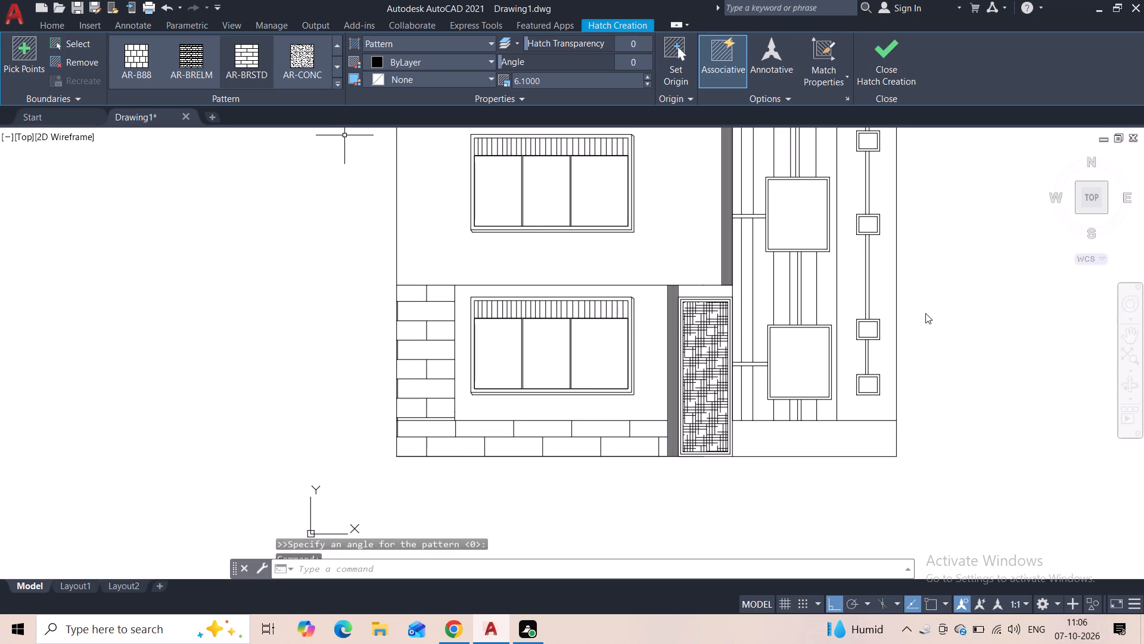
Hatch the plinth right of the patterned door panel with AR-BRSTD at scale 6.1.
{"action": "scroll", "coordinate": [935, 332], "scroll_direction": "down", "scroll_amount": 1}
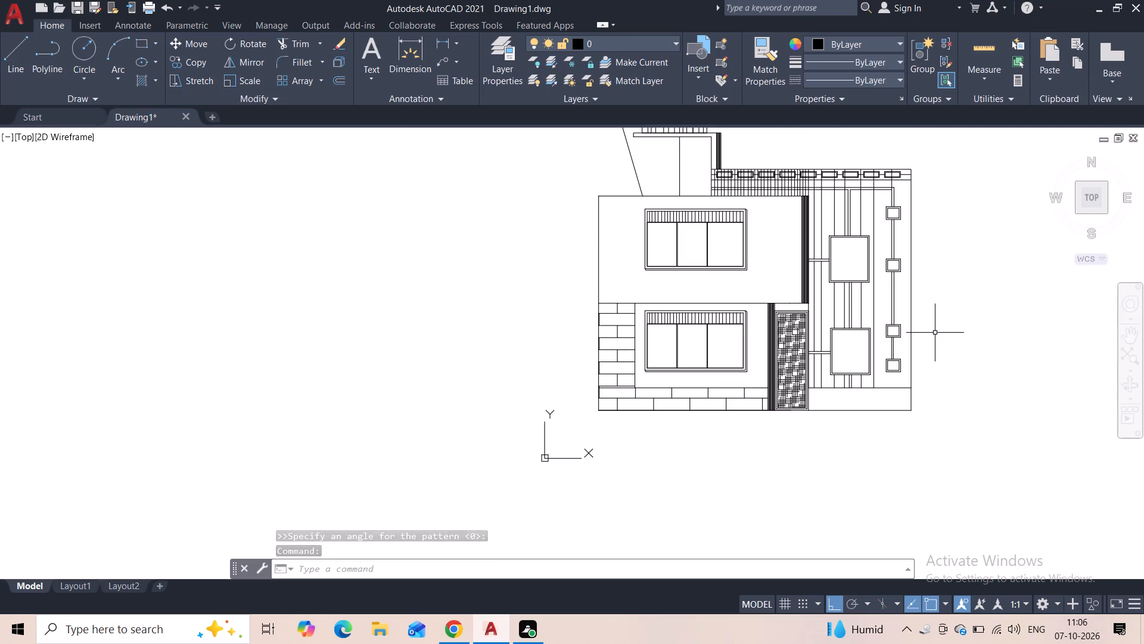
{"action": "key", "text": "h"}
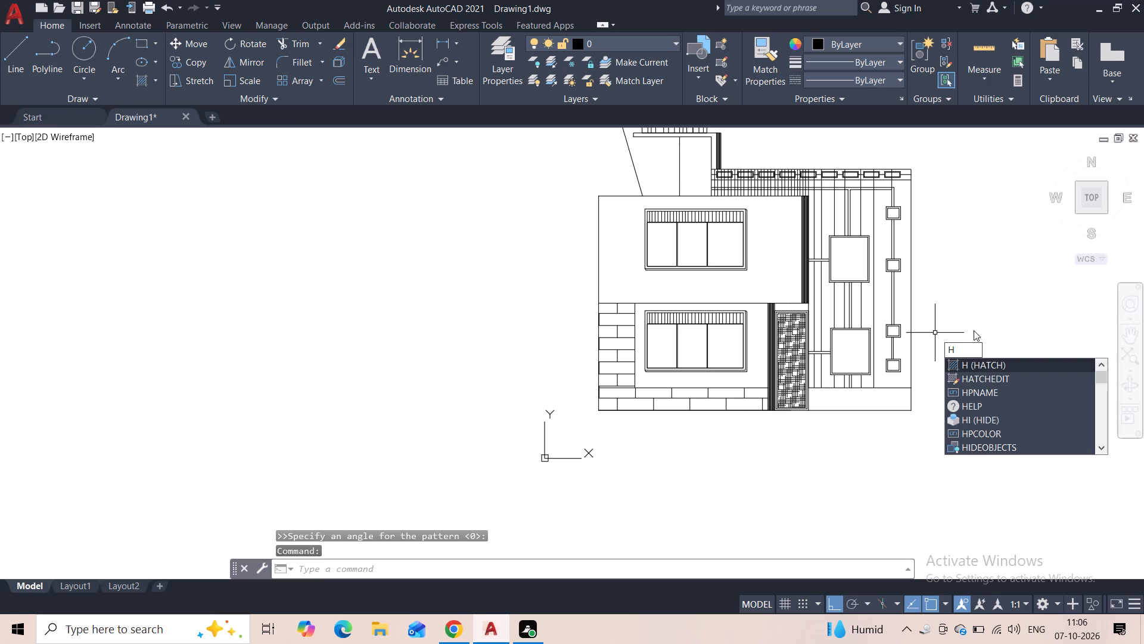
{"action": "left_click", "coordinate": [962, 366]}
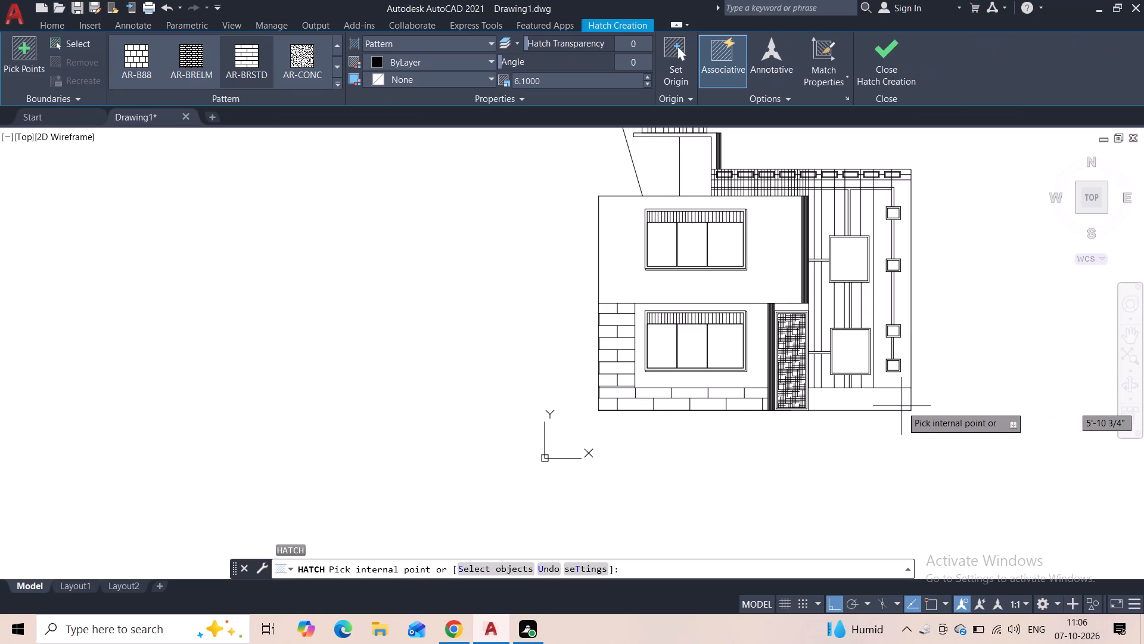
{"action": "left_click", "coordinate": [888, 404]}
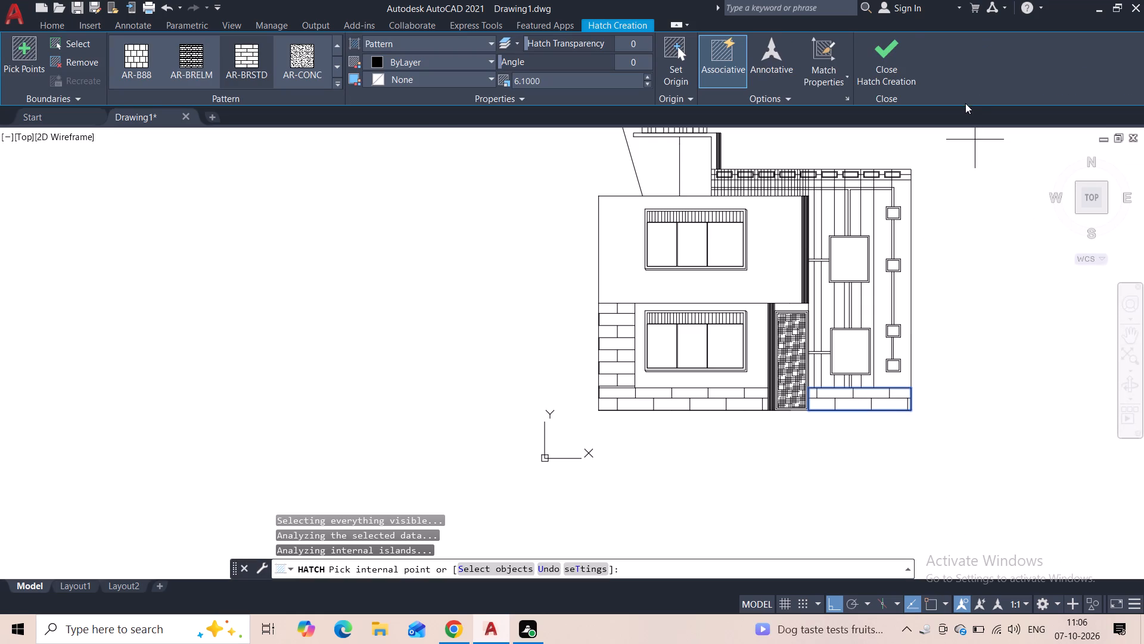
{"action": "left_click", "coordinate": [893, 72]}
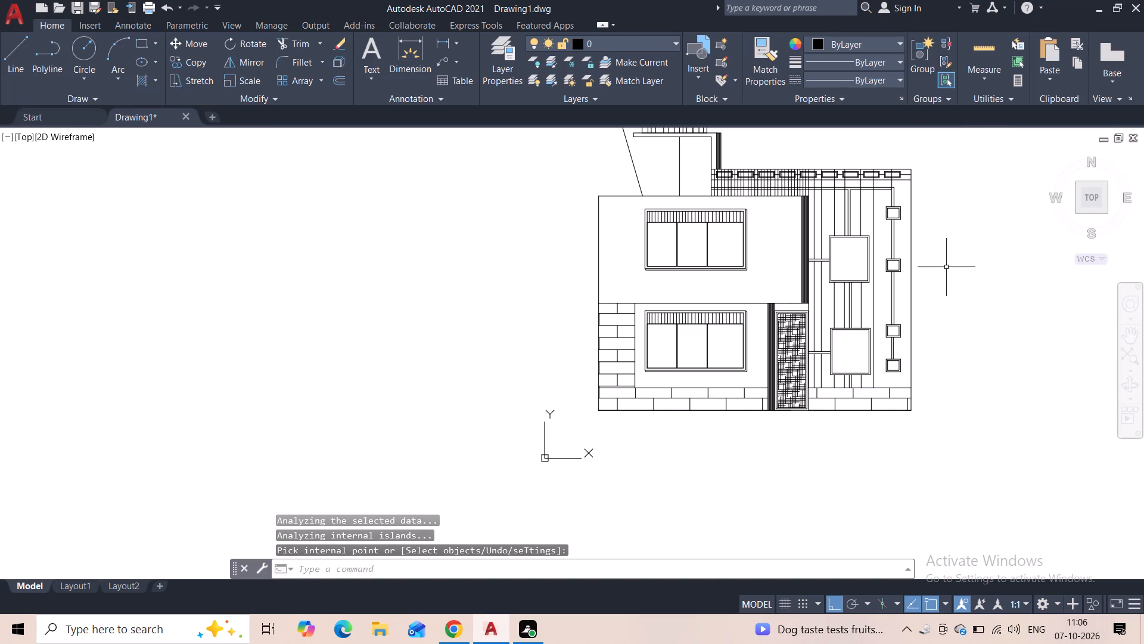
Draw vertical lines across the rooftop slab's thickness below the lined block's second, fourth and sixth vertical lines from the left.
{"action": "scroll", "coordinate": [934, 289], "scroll_direction": "down", "scroll_amount": 1}
{"action": "middle_click_drag", "start_coordinate": [944, 273], "coordinate": [938, 301]}
{"action": "scroll", "coordinate": [939, 247], "scroll_direction": "up", "scroll_amount": 1}
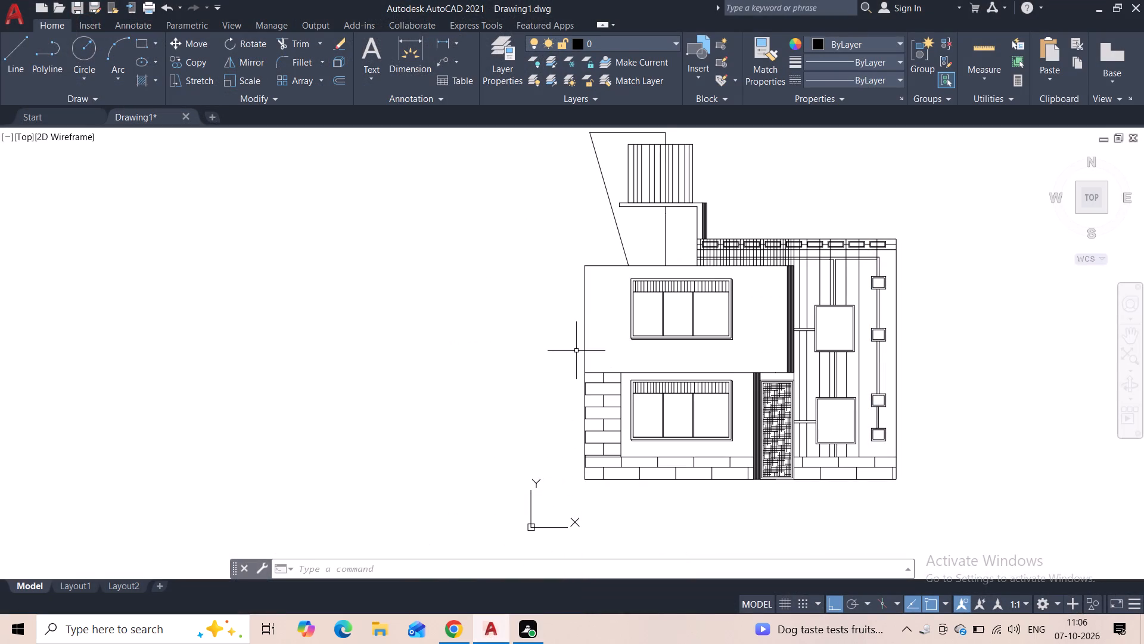
{"action": "middle_click_drag", "start_coordinate": [572, 266], "coordinate": [527, 295]}
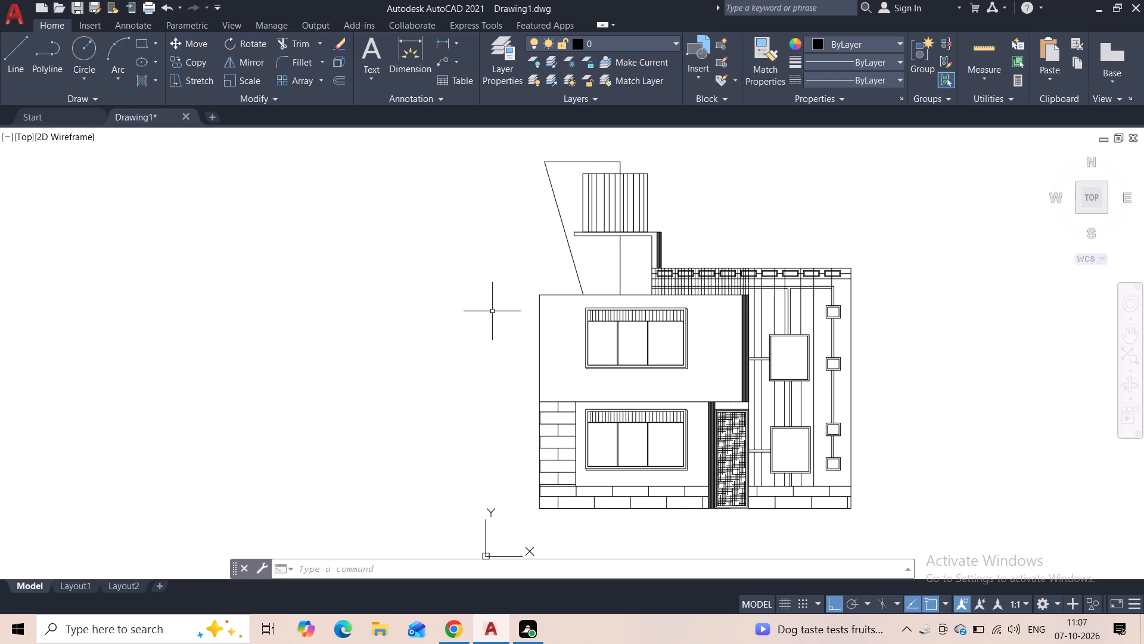
{"action": "scroll", "coordinate": [586, 242], "scroll_direction": "up", "scroll_amount": 4}
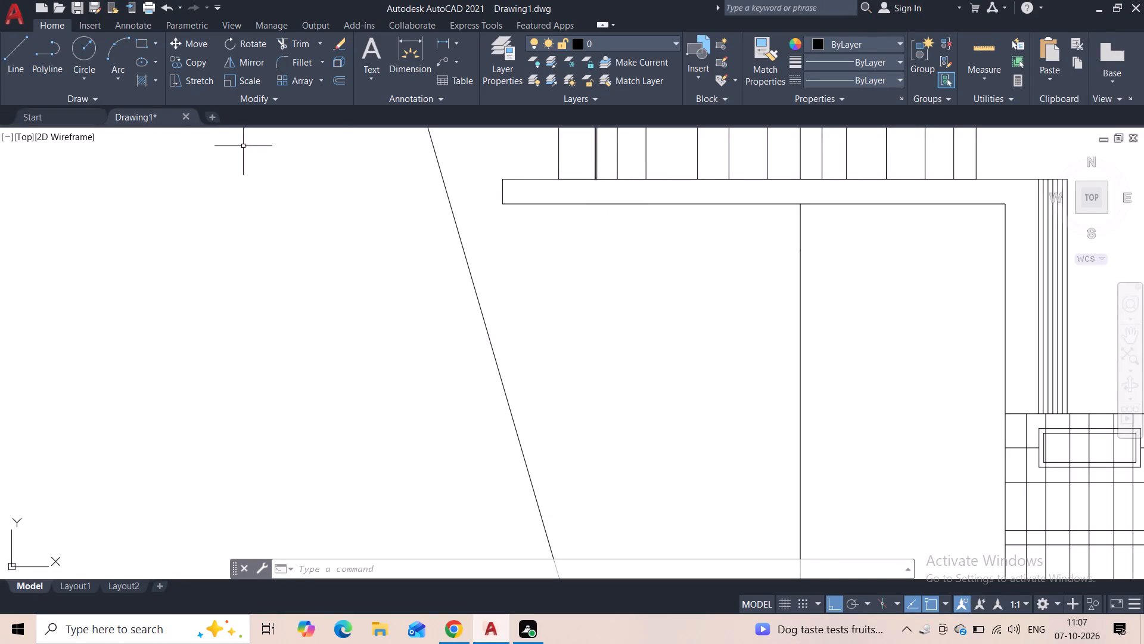
{"action": "left_click", "coordinate": [26, 73]}
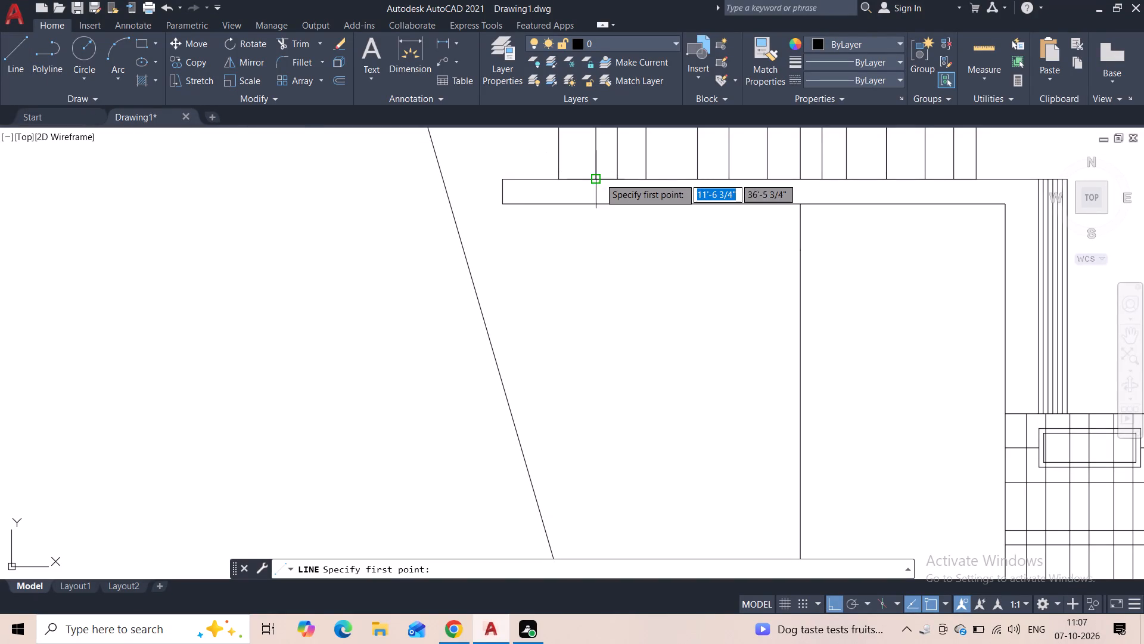
{"action": "left_click", "coordinate": [595, 181]}
{"action": "left_click", "coordinate": [592, 200]}
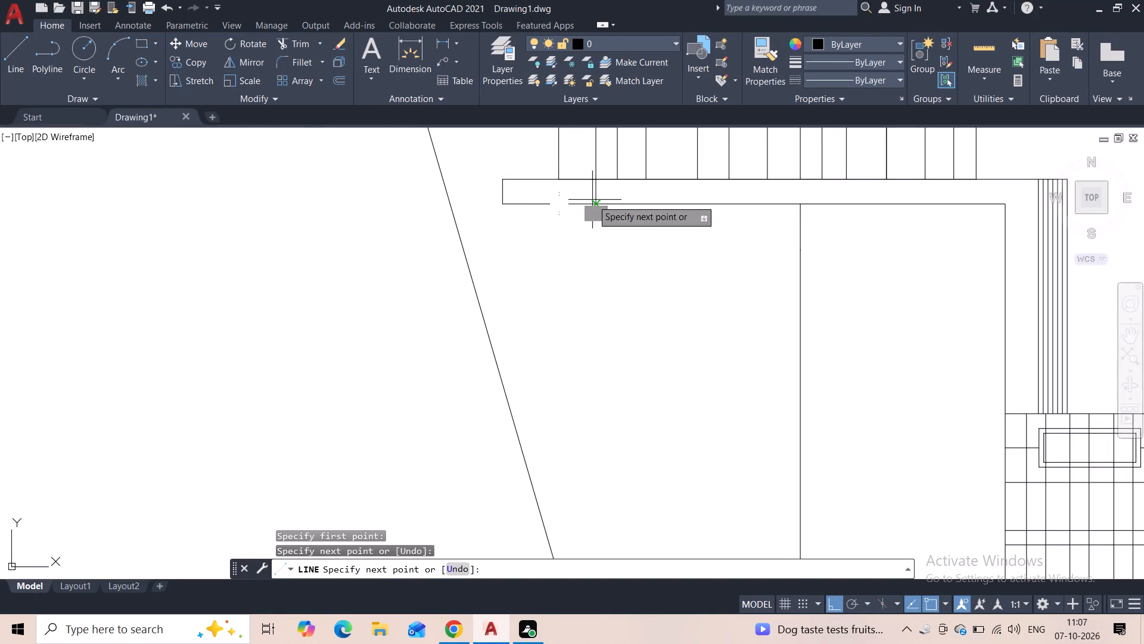
{"action": "key", "text": "Escape"}
{"action": "key", "text": "space"}
{"action": "left_click", "coordinate": [646, 184]}
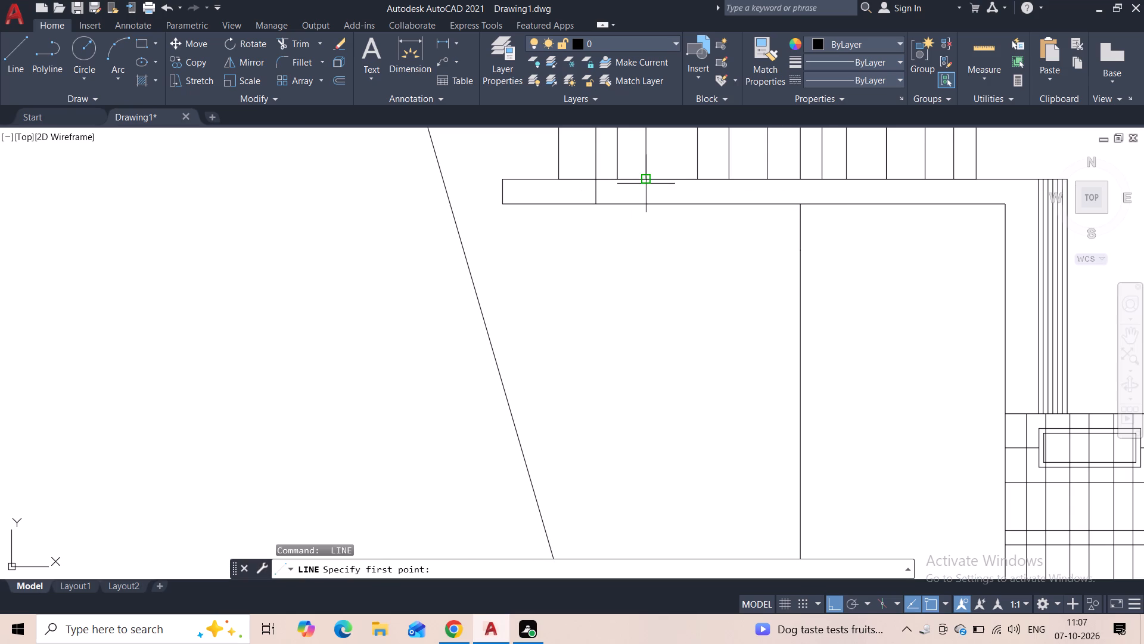
{"action": "left_click", "coordinate": [648, 201]}
{"action": "key", "text": "Escape"}
{"action": "key", "text": "space"}
{"action": "left_click", "coordinate": [728, 185]}
{"action": "left_click", "coordinate": [729, 200]}
{"action": "key", "text": "Escape"}
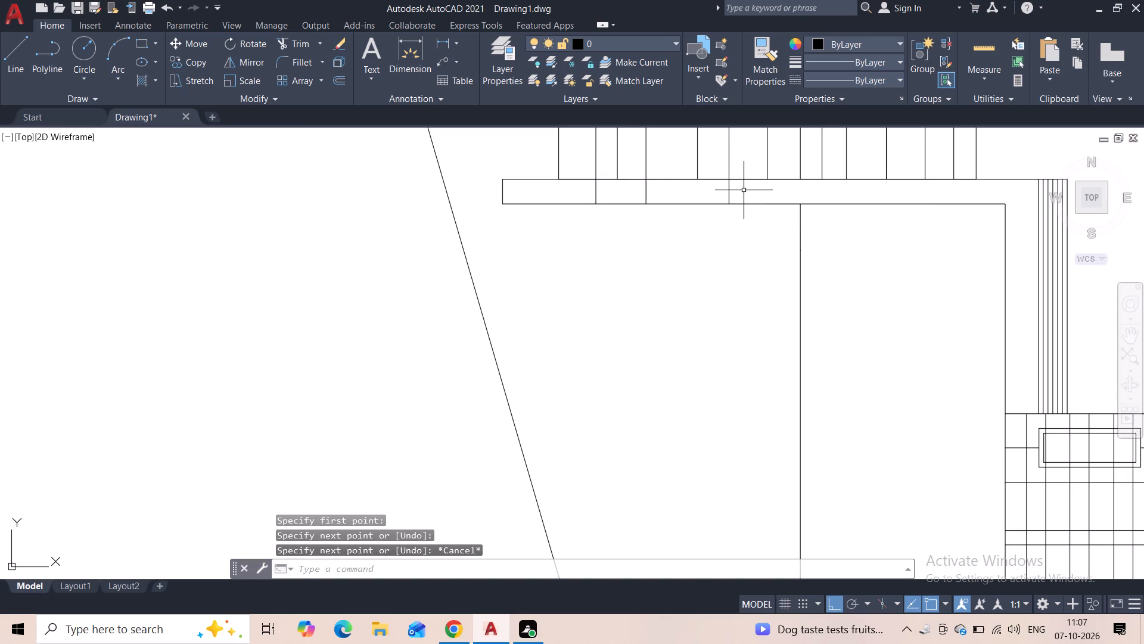
Draw vertical lines across the rooftop slab's thickness below the lined block's eighth, tenth, twelfth and last vertical lines from the left.
{"action": "key", "text": "space"}
{"action": "left_click", "coordinate": [797, 182]}
{"action": "left_click", "coordinate": [798, 197]}
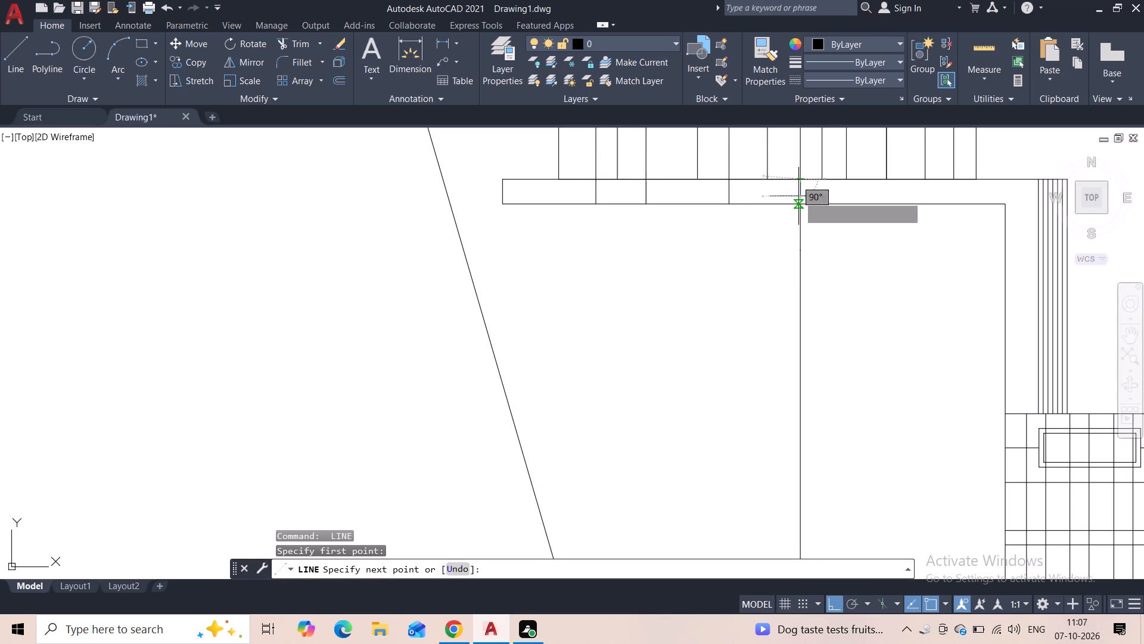
{"action": "key", "text": "Escape"}
{"action": "key", "text": "space"}
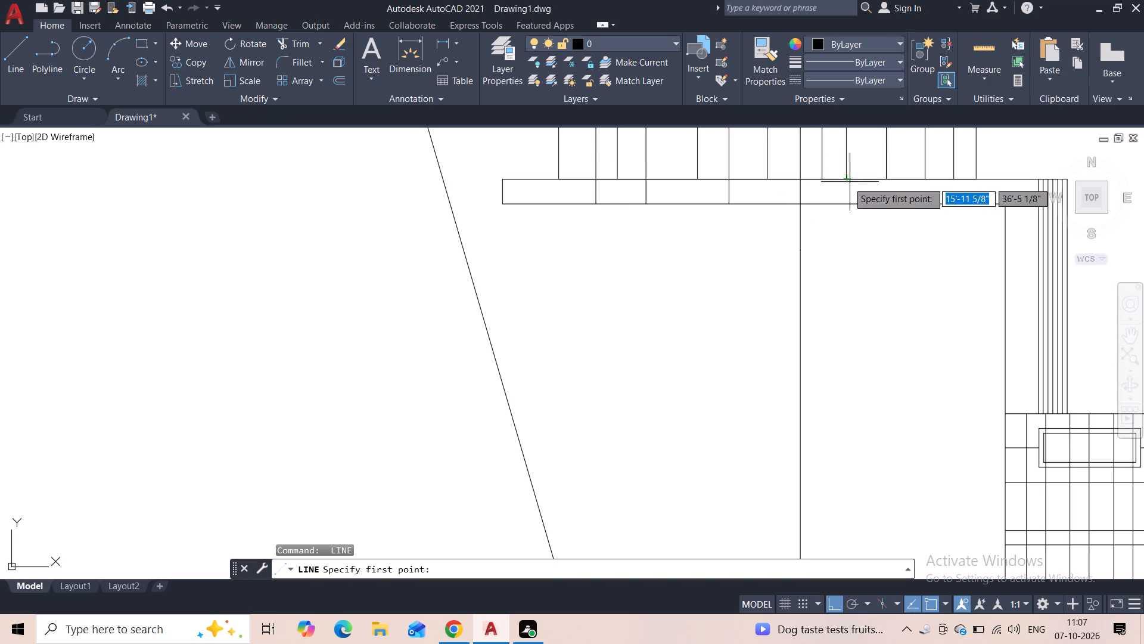
{"action": "left_click", "coordinate": [847, 182]}
{"action": "left_click", "coordinate": [847, 203]}
{"action": "key", "text": "Escape"}
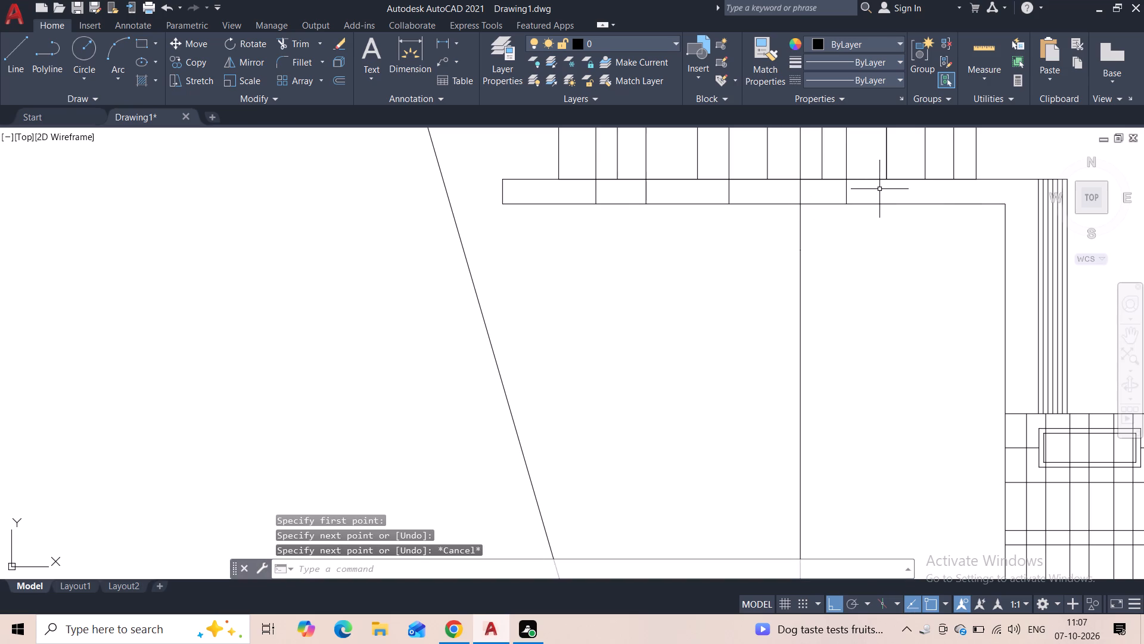
{"action": "key", "text": "space"}
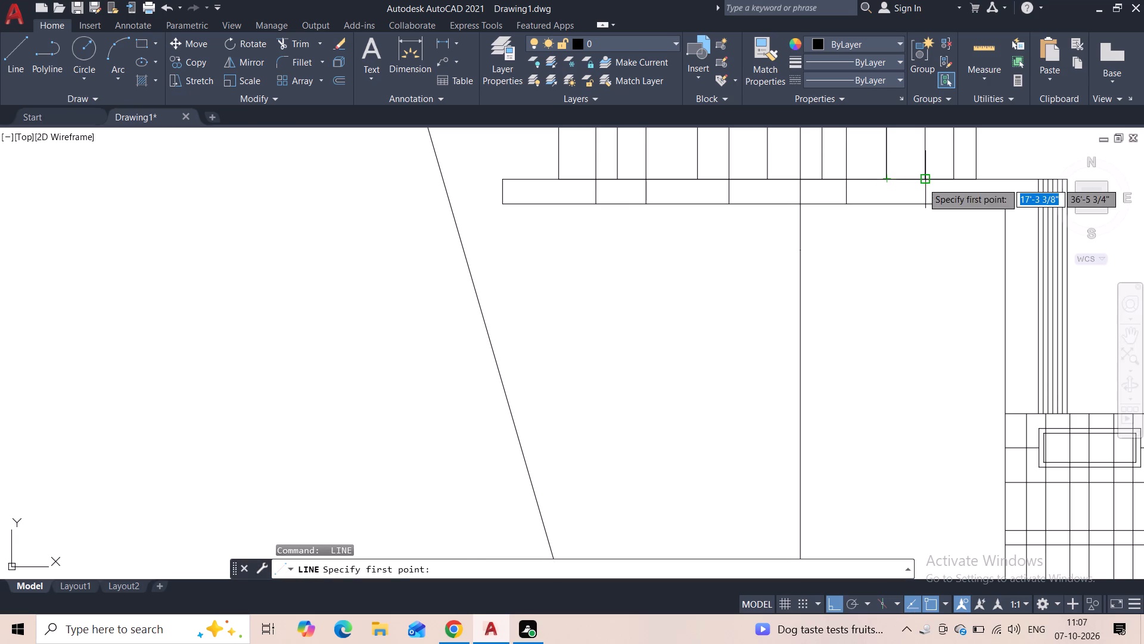
{"action": "left_click", "coordinate": [923, 182]}
{"action": "left_click", "coordinate": [925, 197]}
{"action": "key", "text": "Escape"}
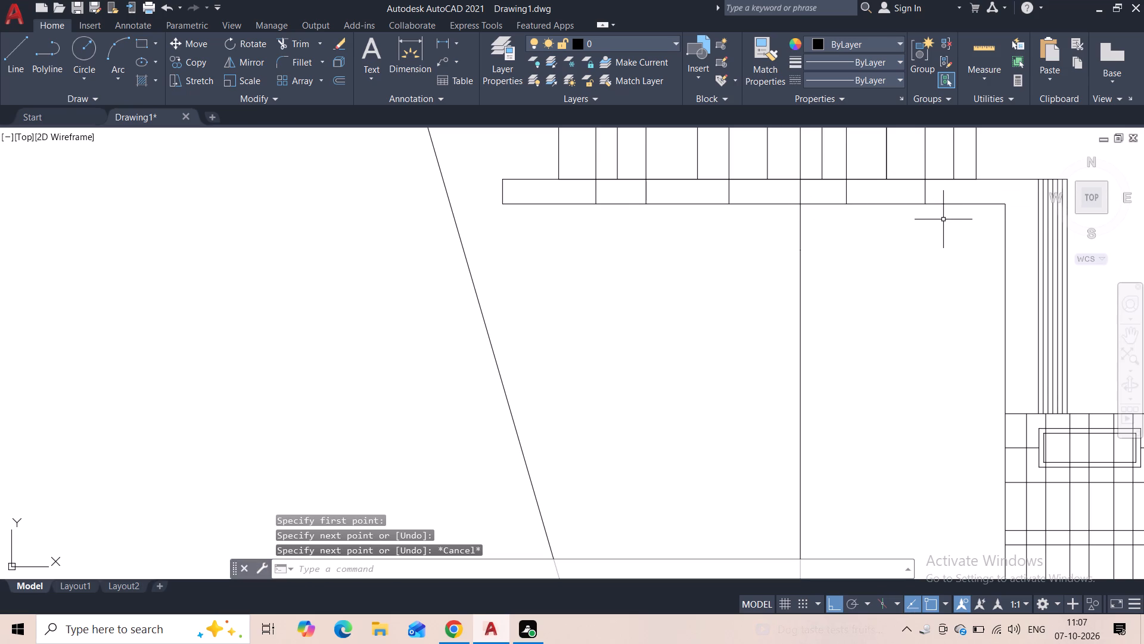
{"action": "key", "text": "space"}
{"action": "left_click", "coordinate": [981, 179]}
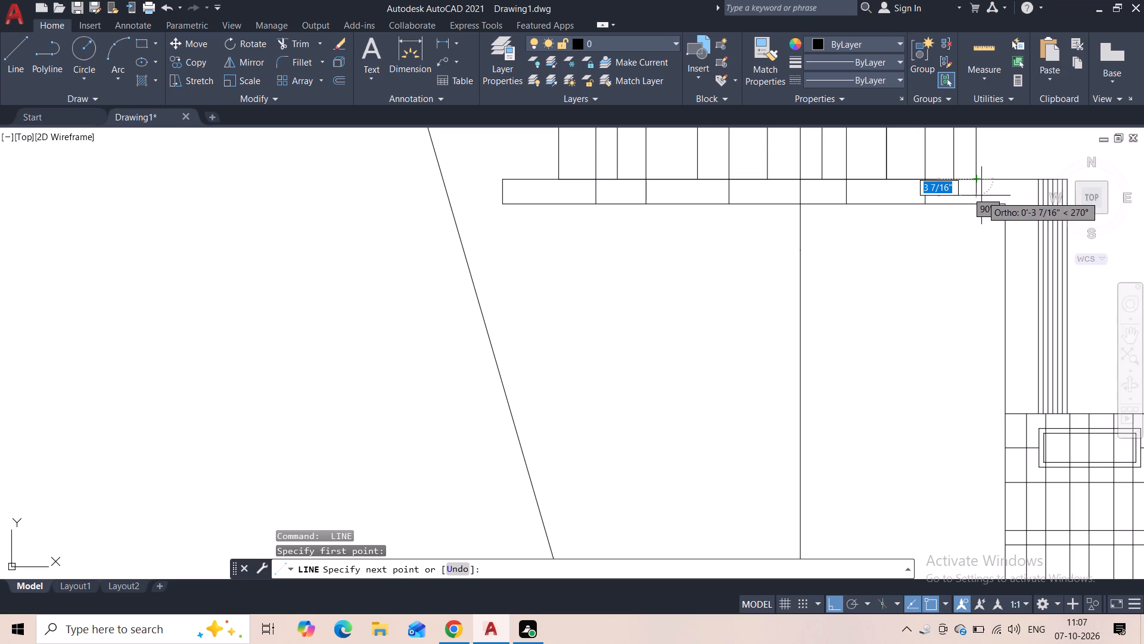
{"action": "left_click", "coordinate": [981, 199]}
{"action": "key", "text": "Escape"}
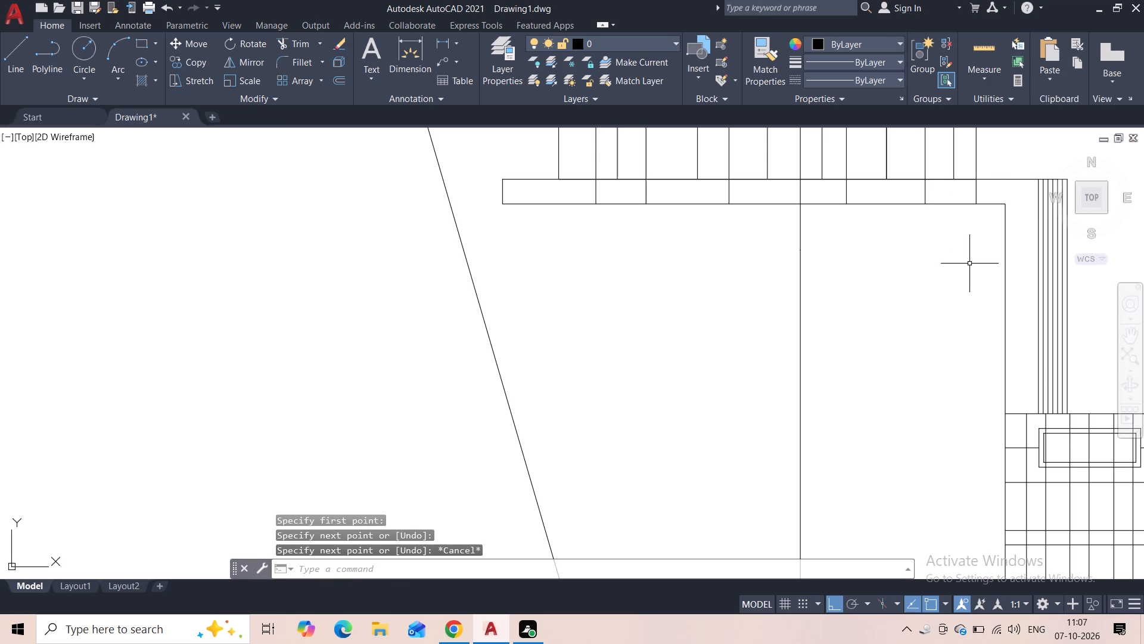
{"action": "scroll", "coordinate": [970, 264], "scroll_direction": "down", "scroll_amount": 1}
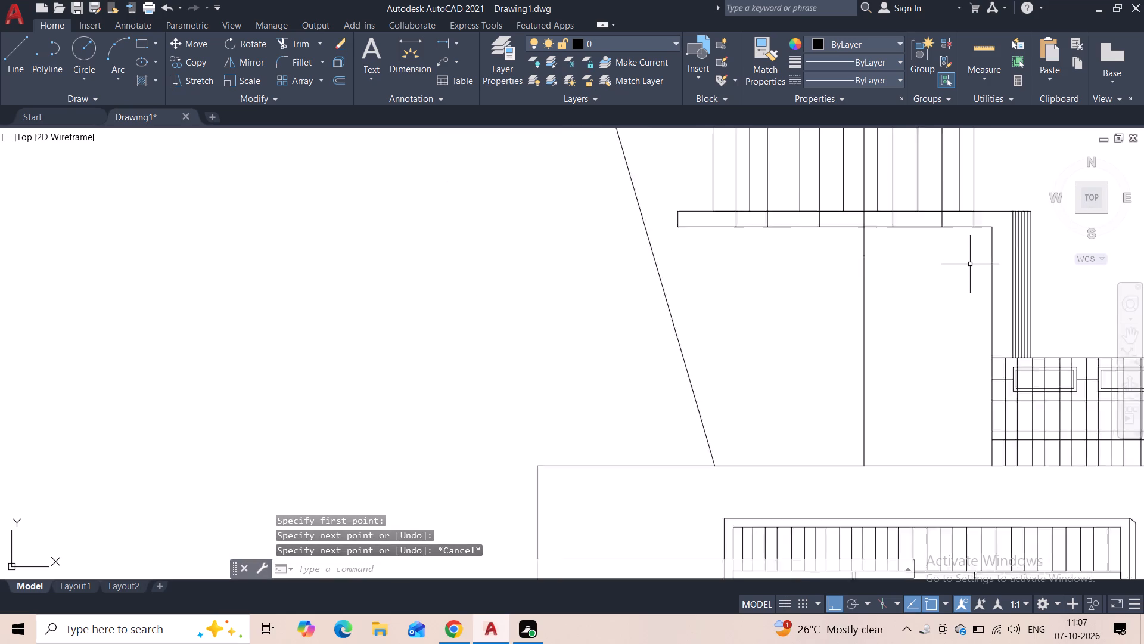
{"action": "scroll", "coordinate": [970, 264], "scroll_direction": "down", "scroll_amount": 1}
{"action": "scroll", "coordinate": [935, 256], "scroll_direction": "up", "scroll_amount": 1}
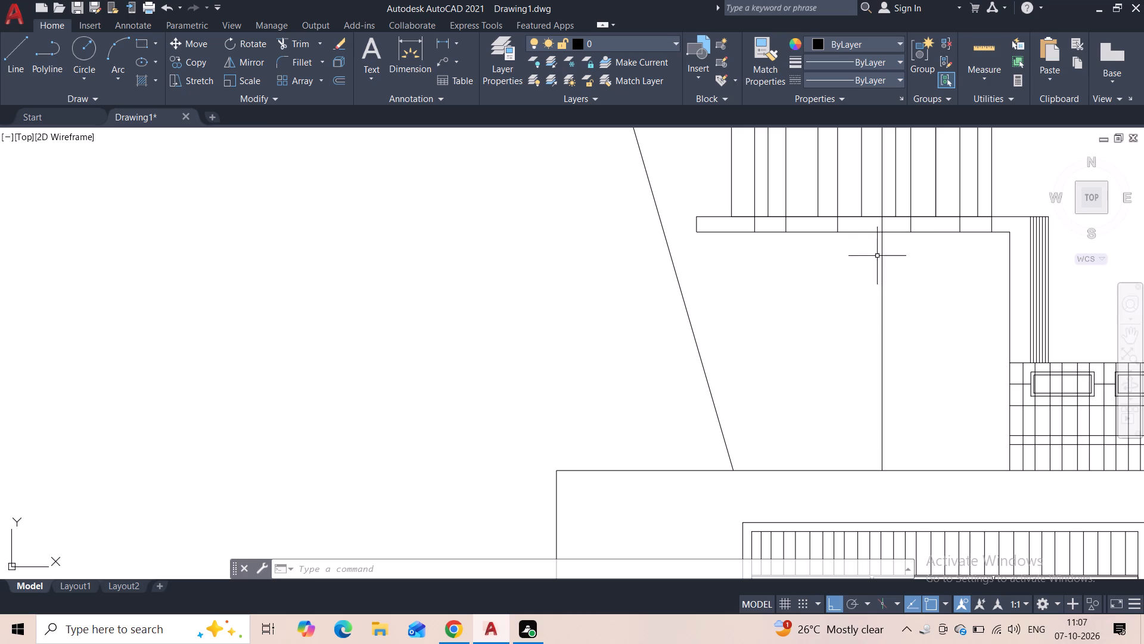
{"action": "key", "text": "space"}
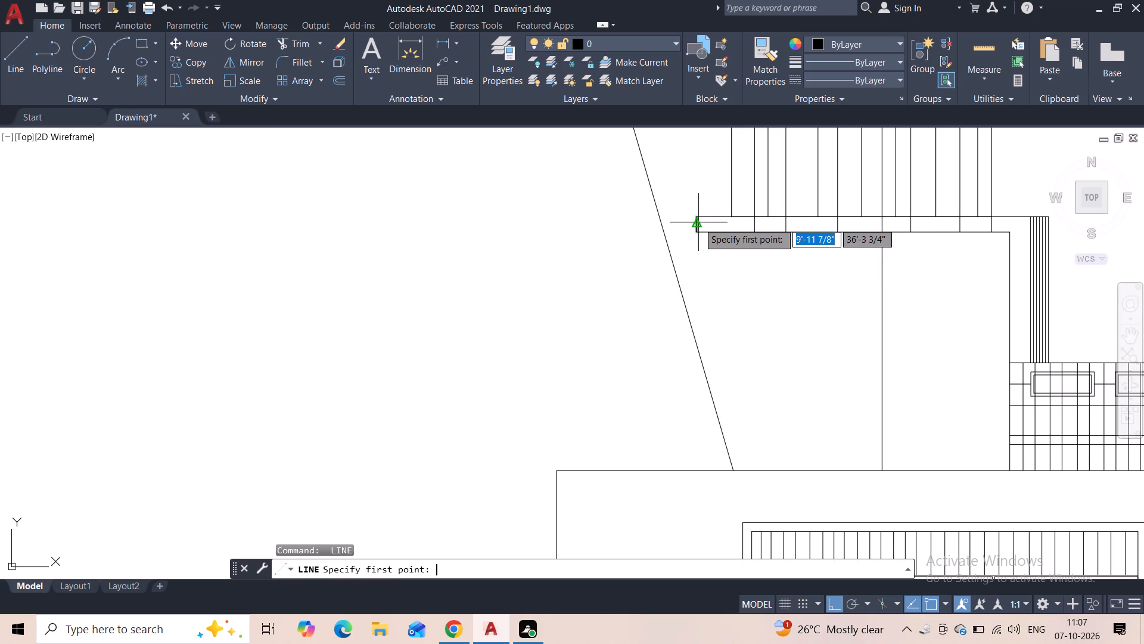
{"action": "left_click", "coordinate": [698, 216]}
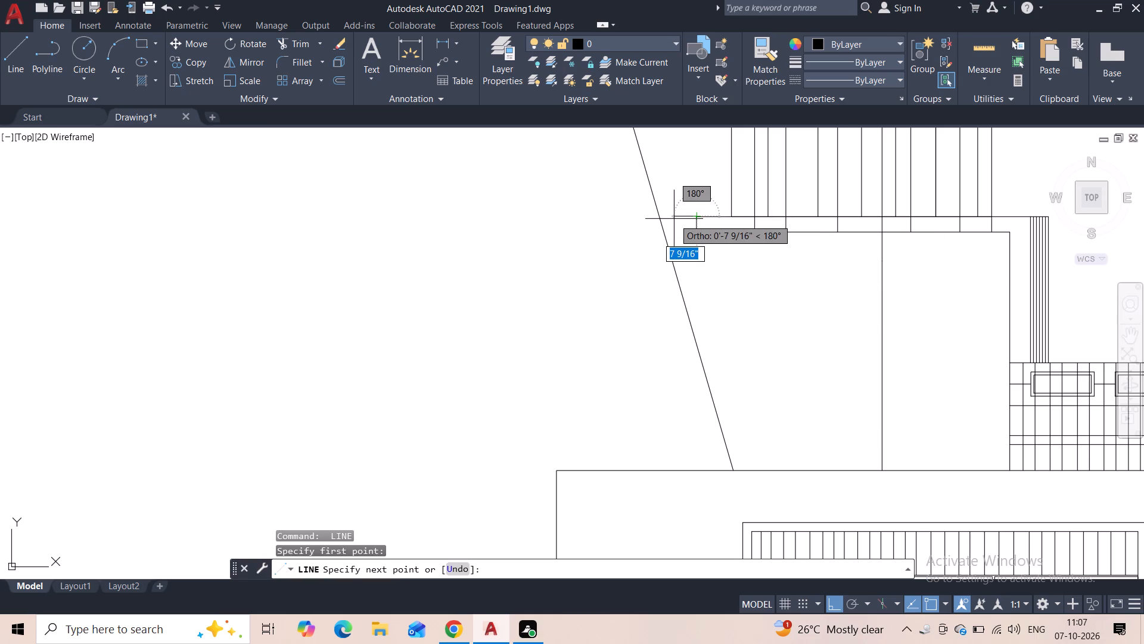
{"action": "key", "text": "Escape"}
Draw a three-sided stub about 4" wide and 5" high on the outer side of the sloping line, level with the rooftop slab.
{"action": "key", "text": "space"}
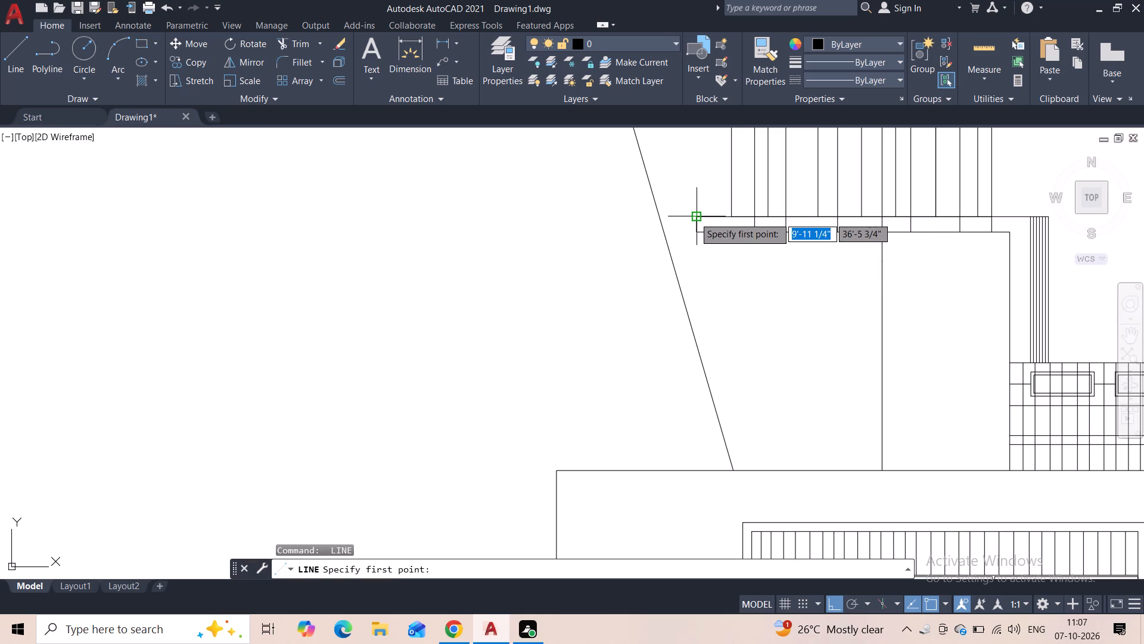
{"action": "left_click", "coordinate": [659, 218]}
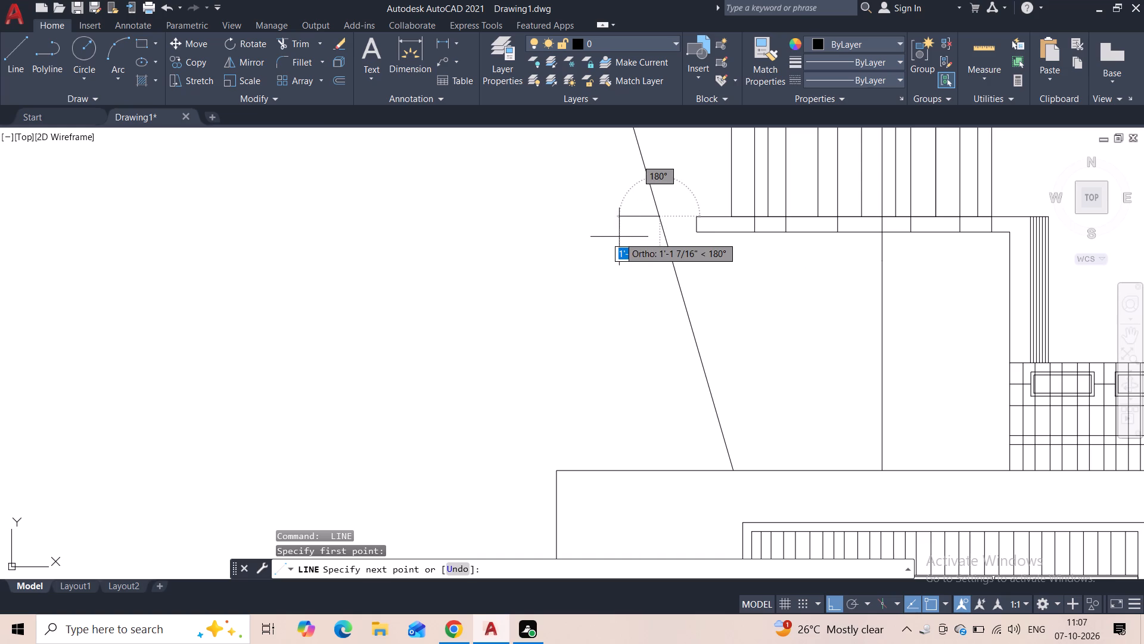
{"action": "scroll", "coordinate": [647, 224], "scroll_direction": "up", "scroll_amount": 2}
{"action": "left_click", "coordinate": [647, 217]}
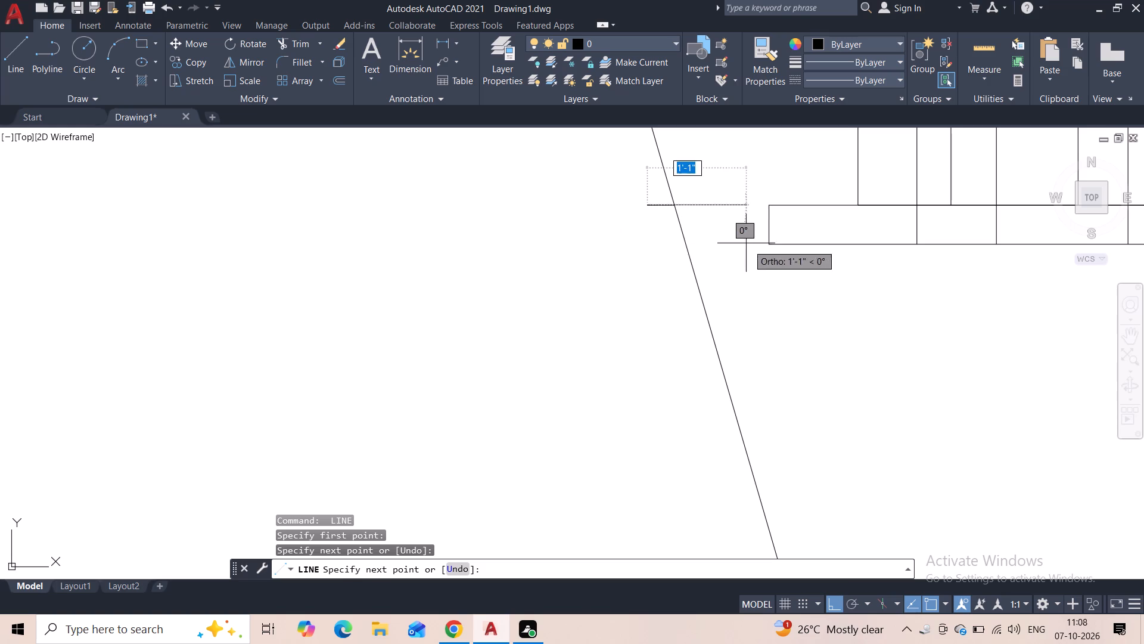
{"action": "left_click", "coordinate": [648, 243]}
{"action": "left_click", "coordinate": [685, 243]}
{"action": "key", "text": "Escape"}
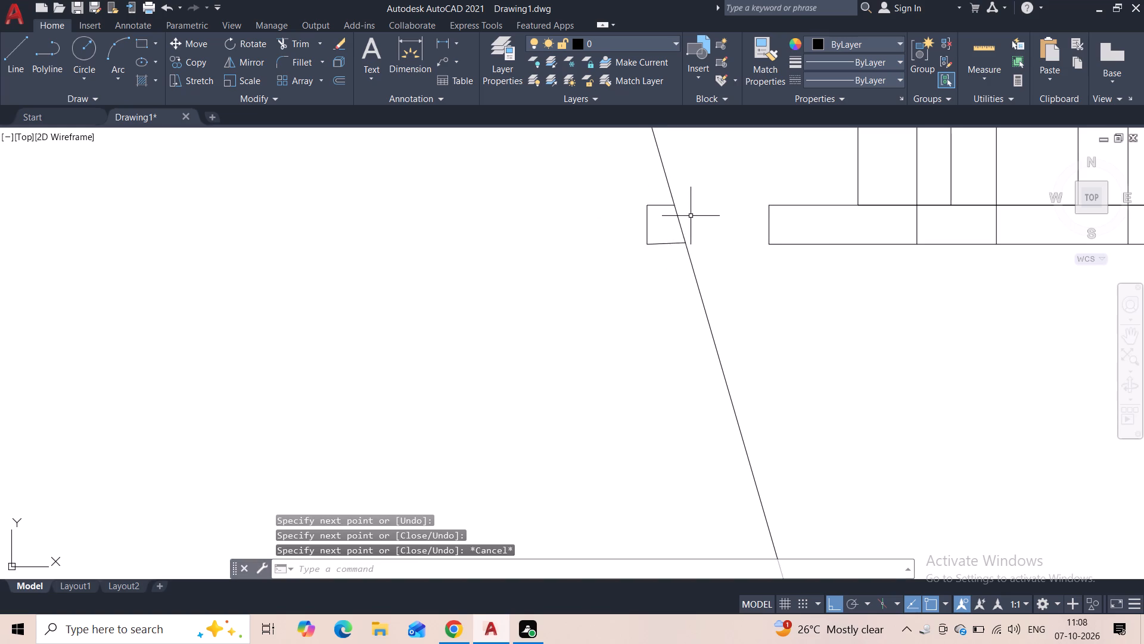
Join the two collinear vertical line segments below the rooftop slab into a single line.
{"action": "scroll", "coordinate": [693, 213], "scroll_direction": "down", "scroll_amount": 3}
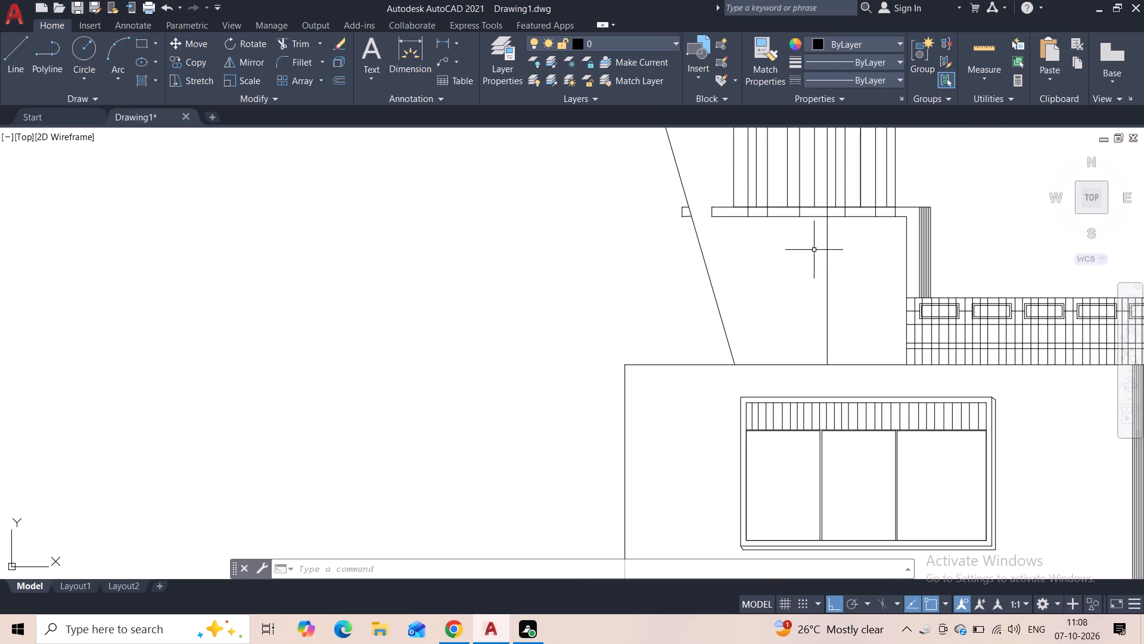
{"action": "left_click", "coordinate": [842, 244]}
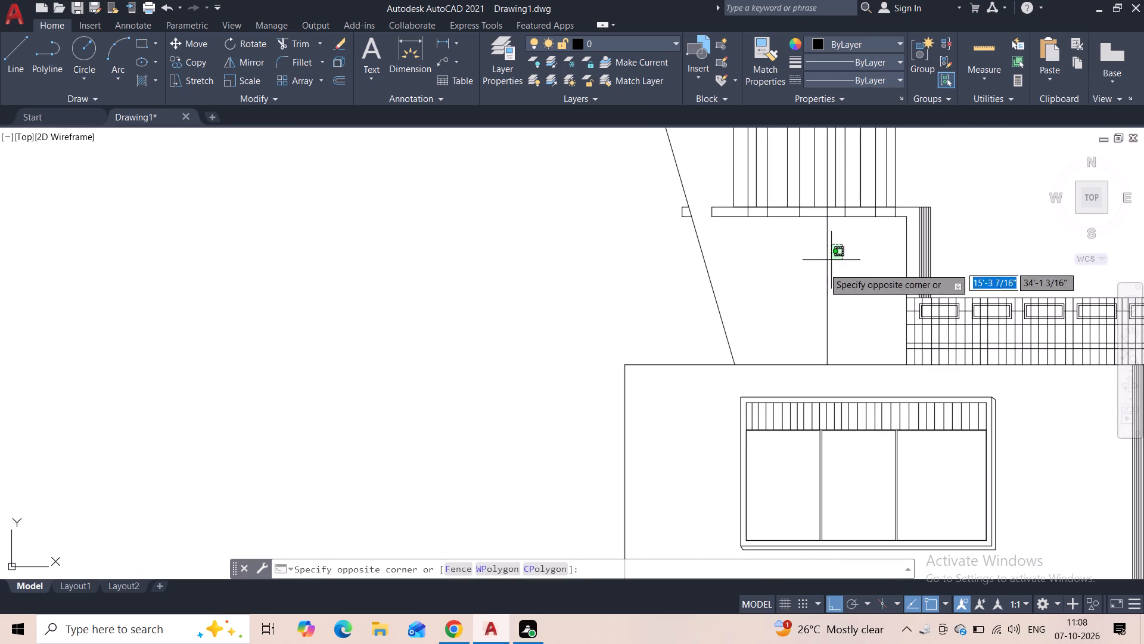
{"action": "left_click", "coordinate": [822, 270]}
{"action": "scroll", "coordinate": [811, 222], "scroll_direction": "up", "scroll_amount": 2}
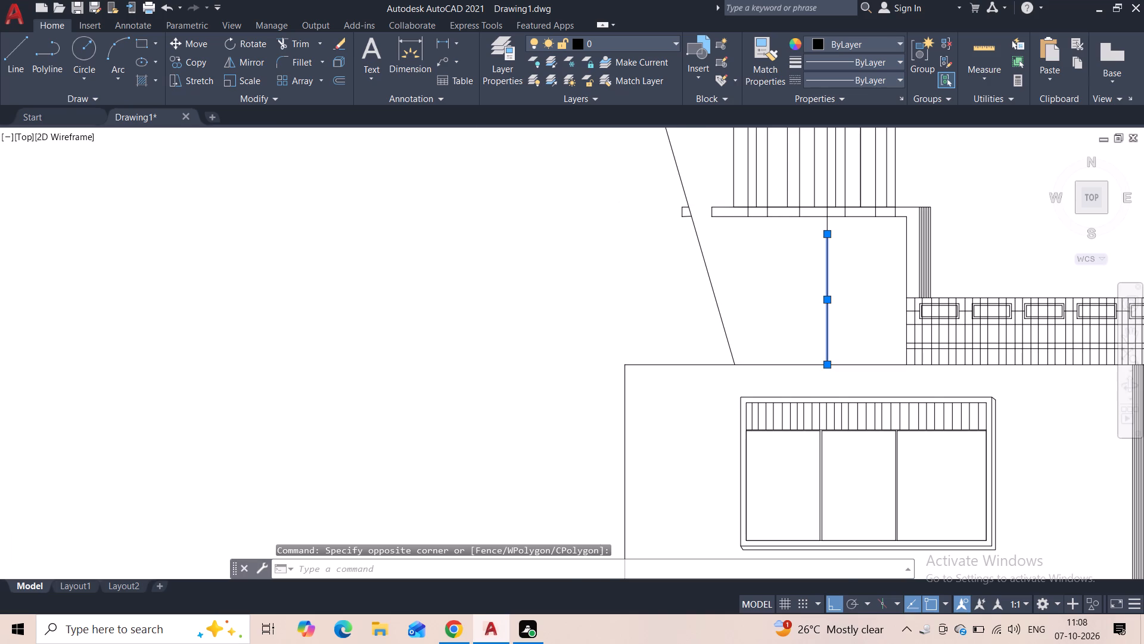
{"action": "left_click", "coordinate": [861, 221]}
{"action": "left_click", "coordinate": [832, 231]}
{"action": "key", "text": "j"}
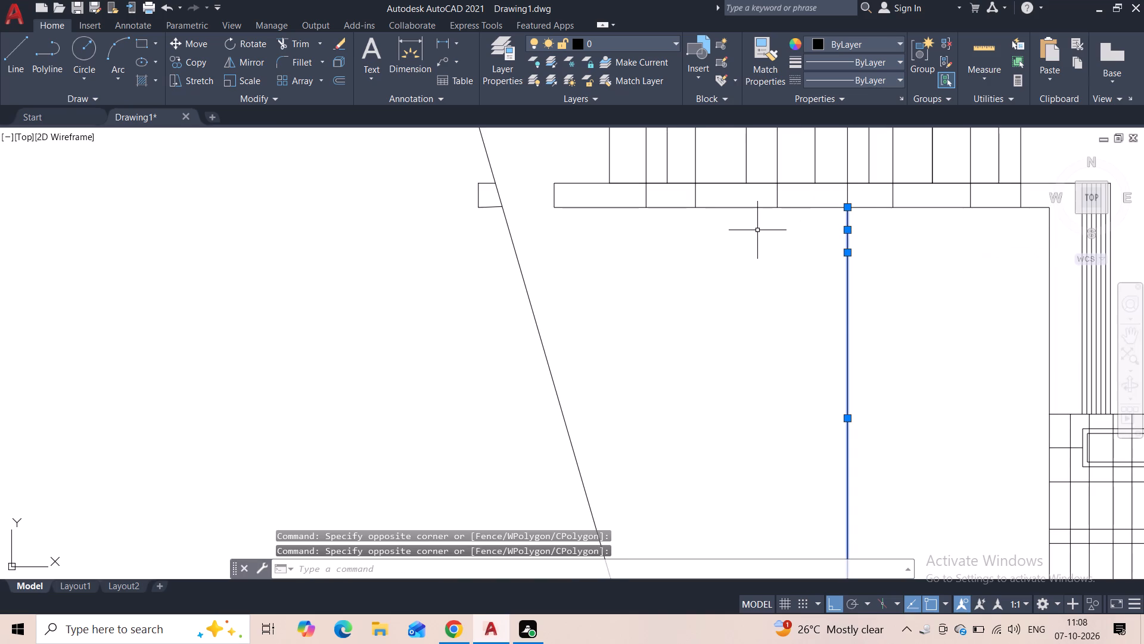
{"action": "key", "text": "Return"}
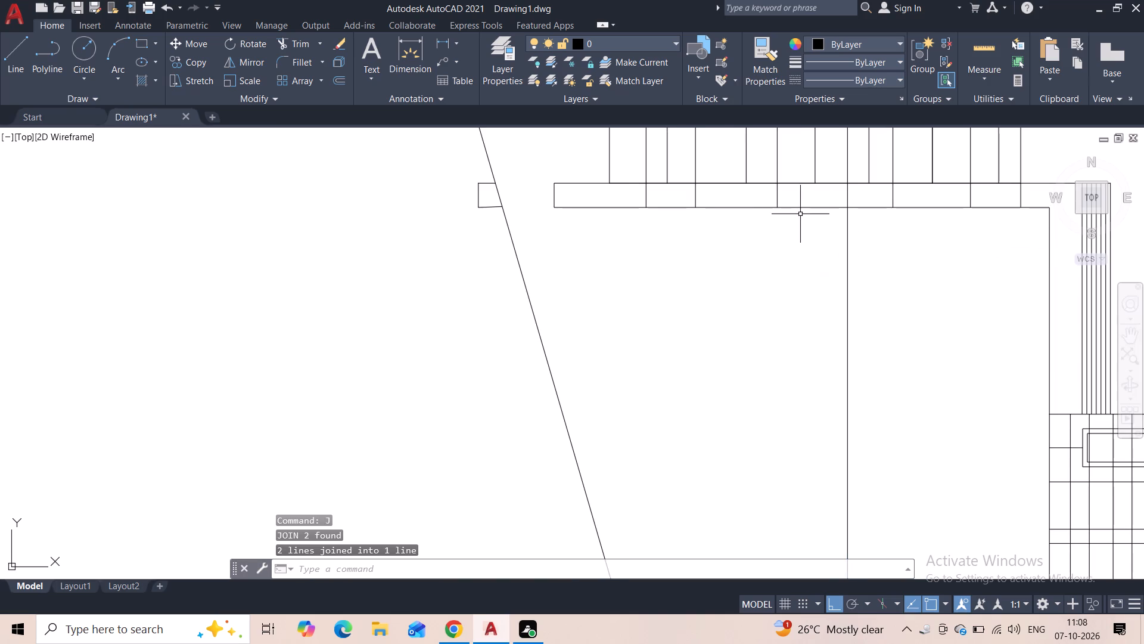
Offset the joined vertical line below the slab three times to the right, at 1" spacing.
{"action": "left_click", "coordinate": [866, 278]}
{"action": "left_click", "coordinate": [837, 301]}
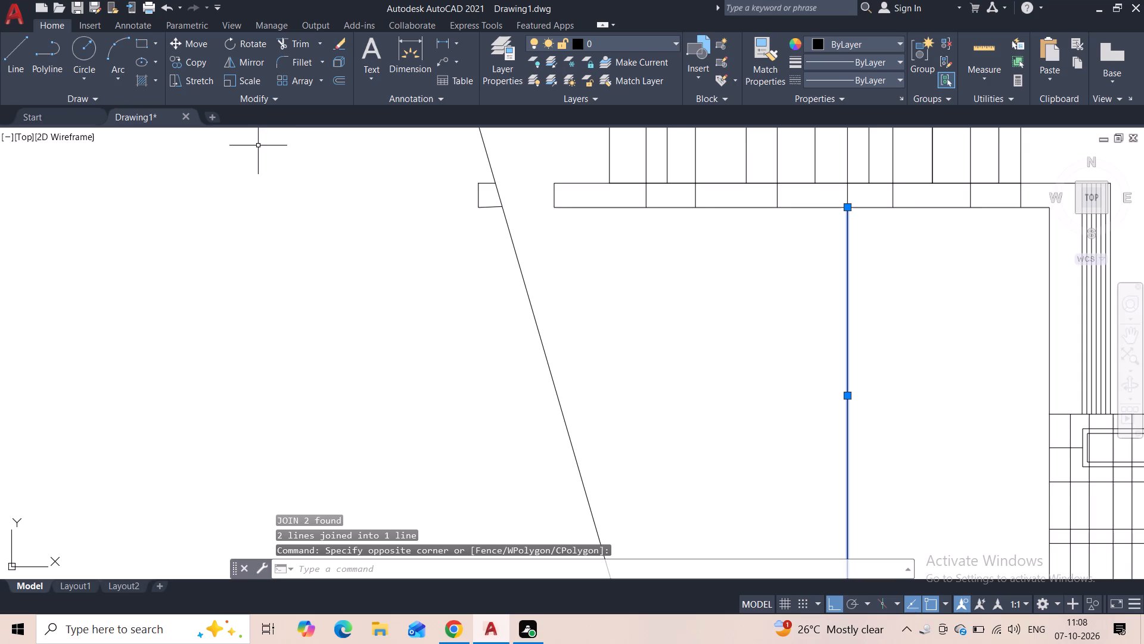
{"action": "left_click", "coordinate": [343, 85]}
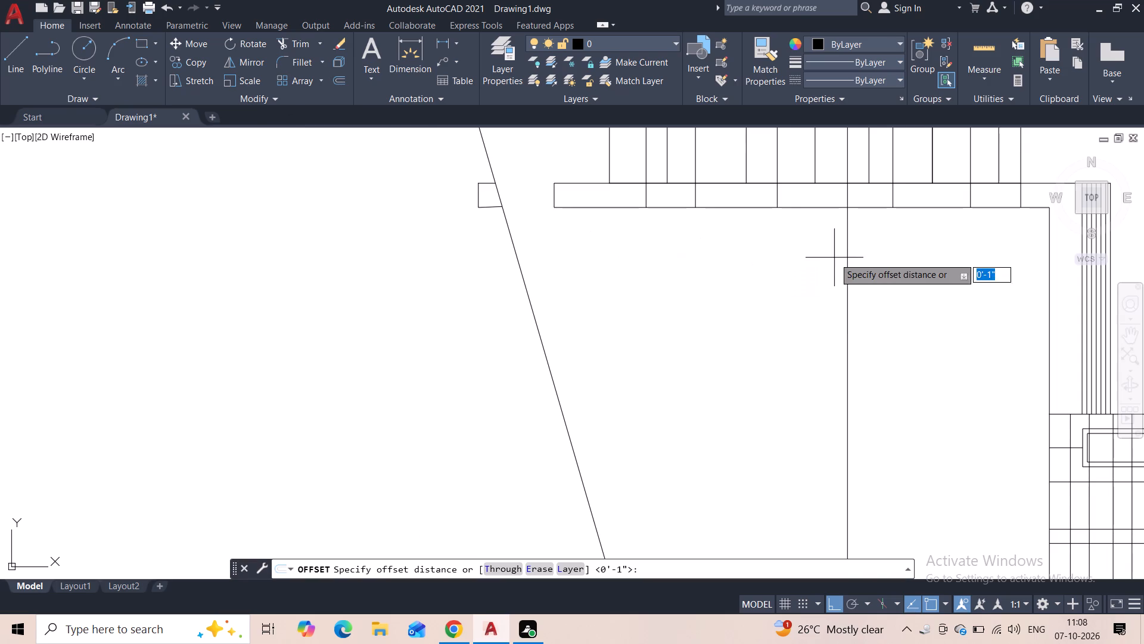
{"action": "key", "text": "1"}
{"action": "key", "text": "shift+quotedbl"}
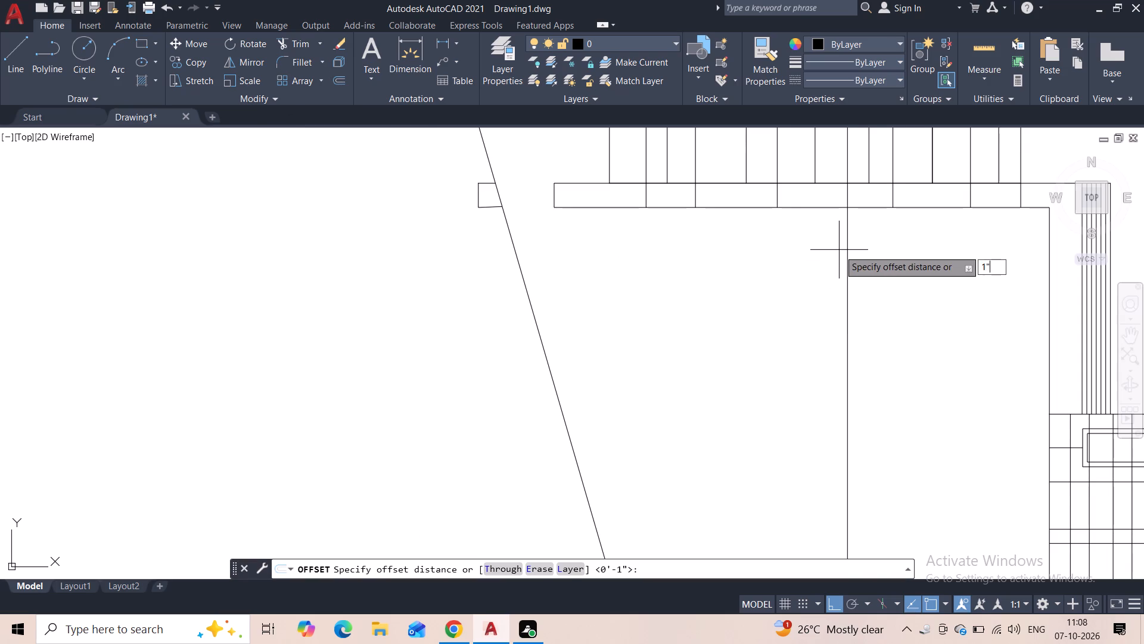
{"action": "key", "text": "Return"}
{"action": "left_click", "coordinate": [880, 262]}
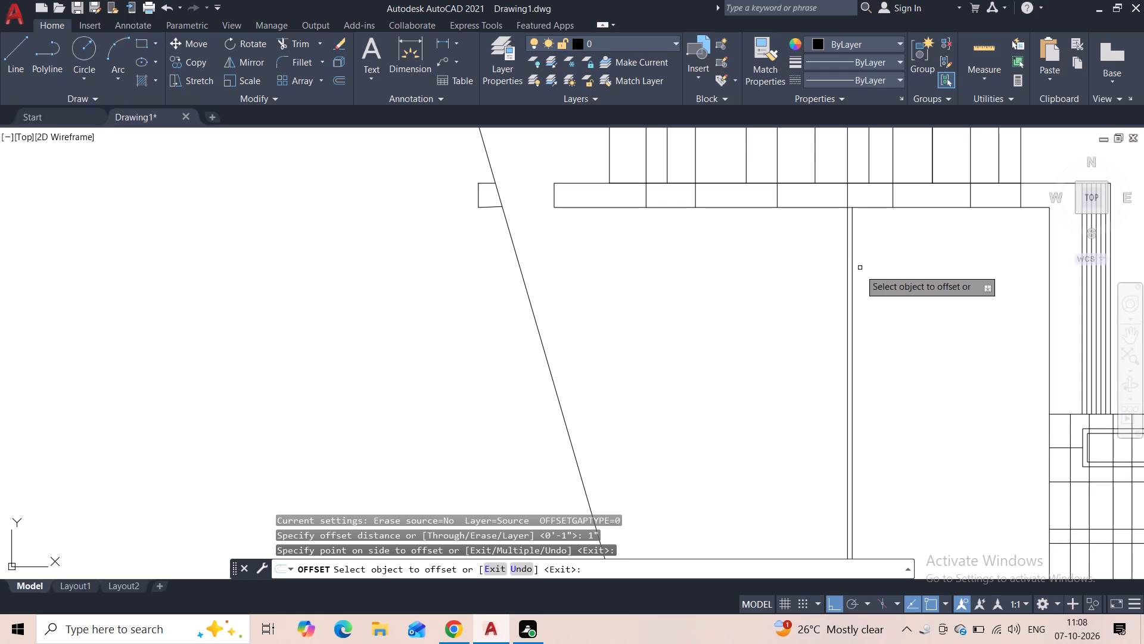
{"action": "left_click", "coordinate": [853, 278]}
{"action": "left_click", "coordinate": [892, 280]}
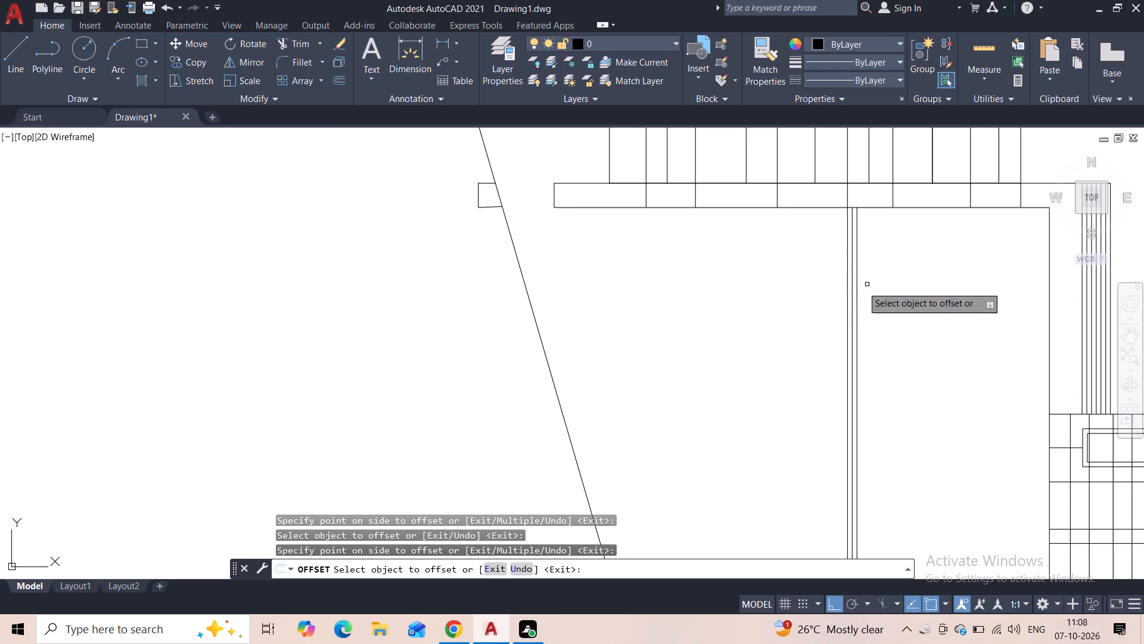
{"action": "left_click", "coordinate": [858, 289]}
{"action": "left_click", "coordinate": [883, 281]}
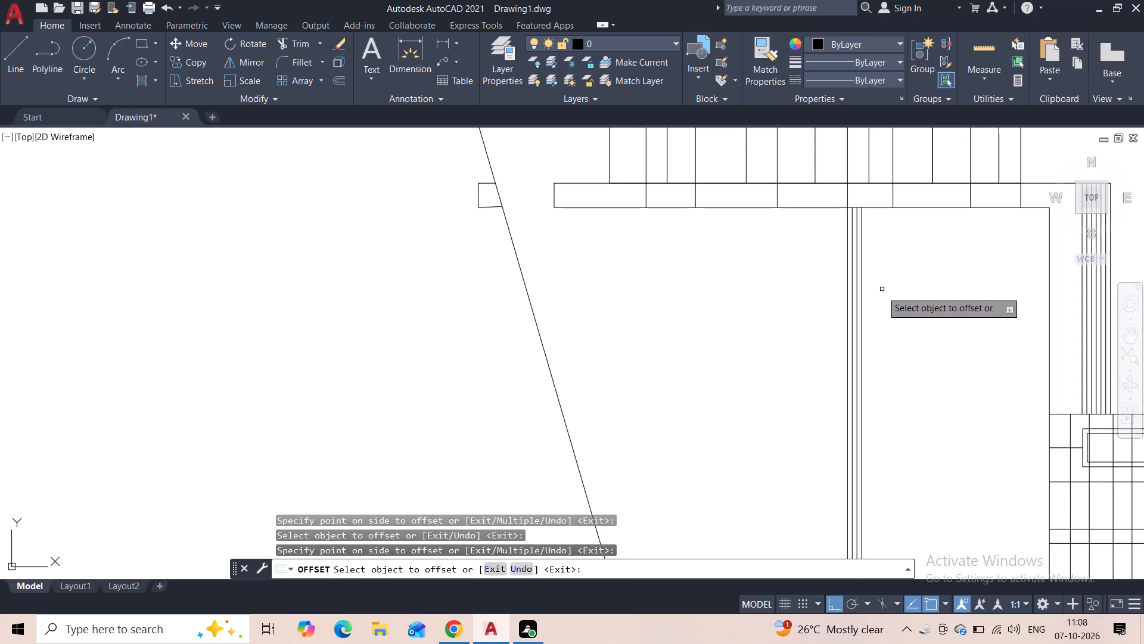
{"action": "key", "text": "Escape"}
Draw a horizontal line across the full width of the rooftop lined block, just below its top edge.
{"action": "scroll", "coordinate": [880, 296], "scroll_direction": "down", "scroll_amount": 2}
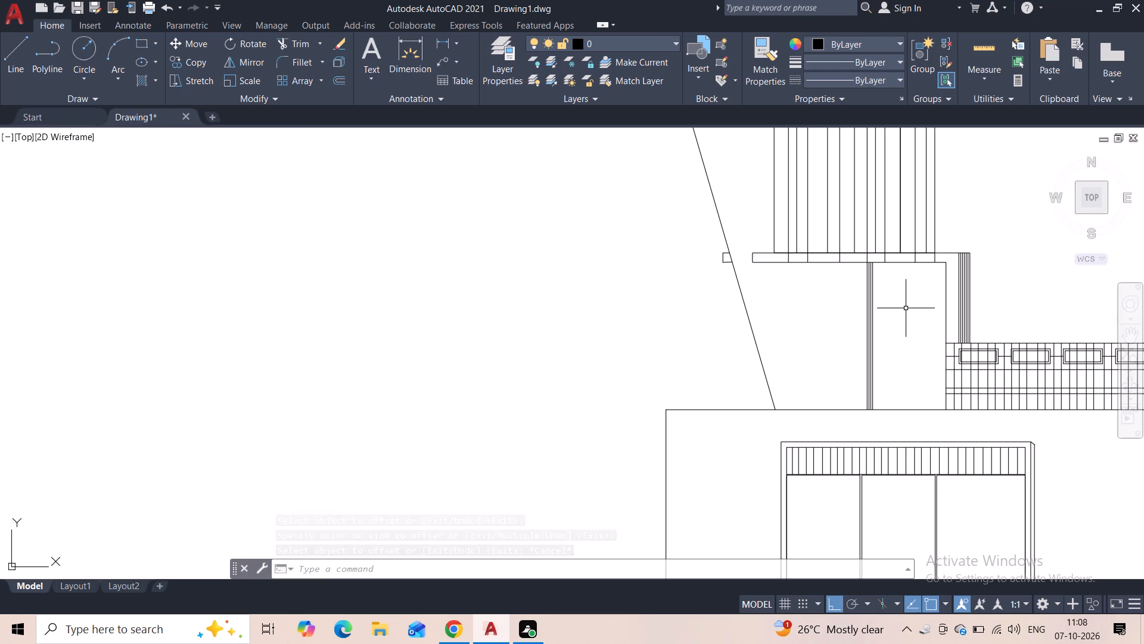
{"action": "scroll", "coordinate": [906, 312], "scroll_direction": "down", "scroll_amount": 2}
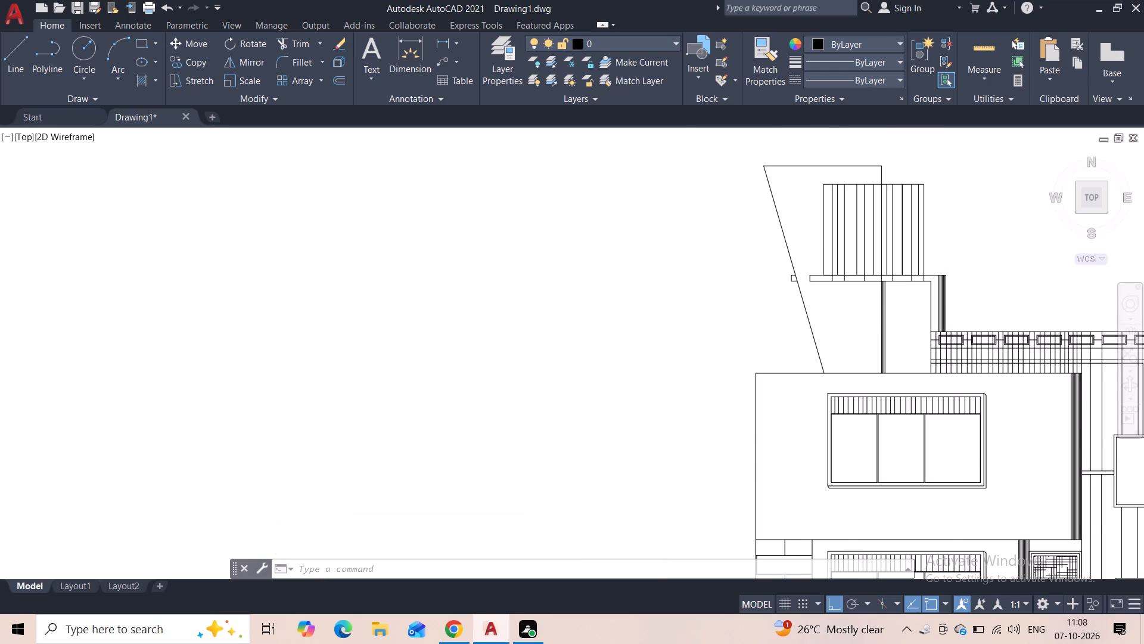
{"action": "middle_click_drag", "start_coordinate": [906, 328], "coordinate": [729, 271]}
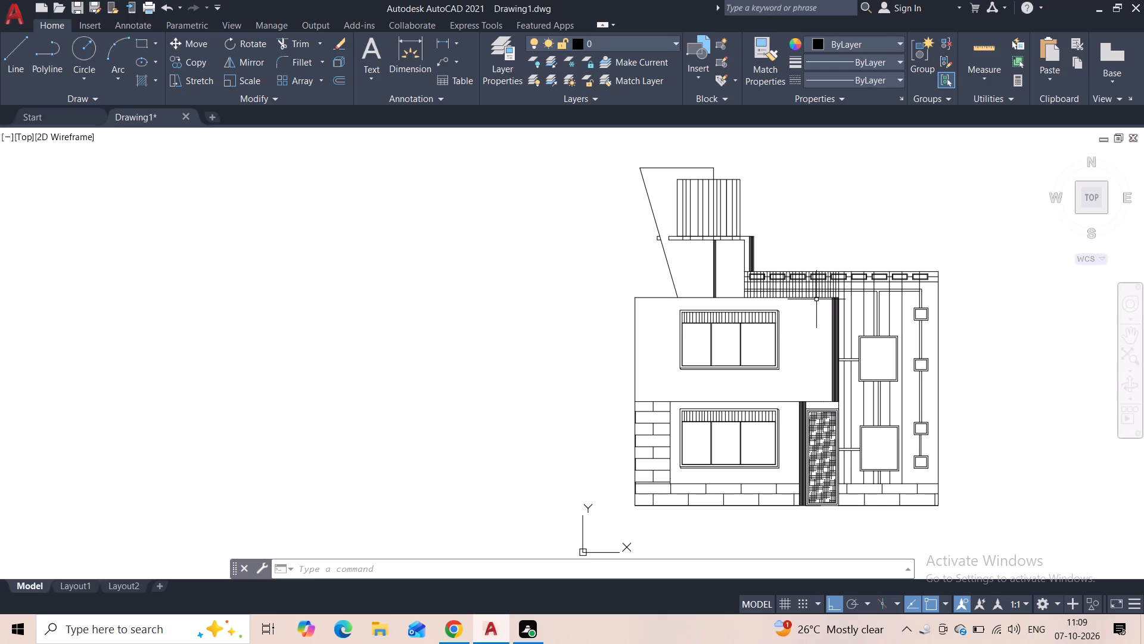
{"action": "scroll", "coordinate": [819, 304], "scroll_direction": "up", "scroll_amount": 1}
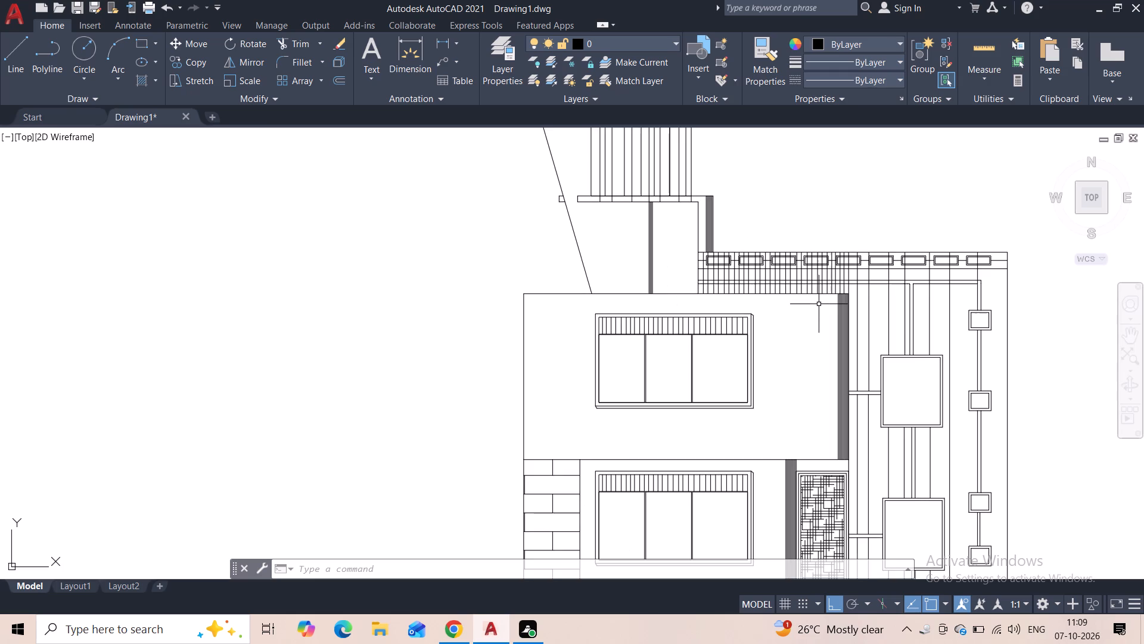
{"action": "scroll", "coordinate": [819, 304], "scroll_direction": "up", "scroll_amount": 1}
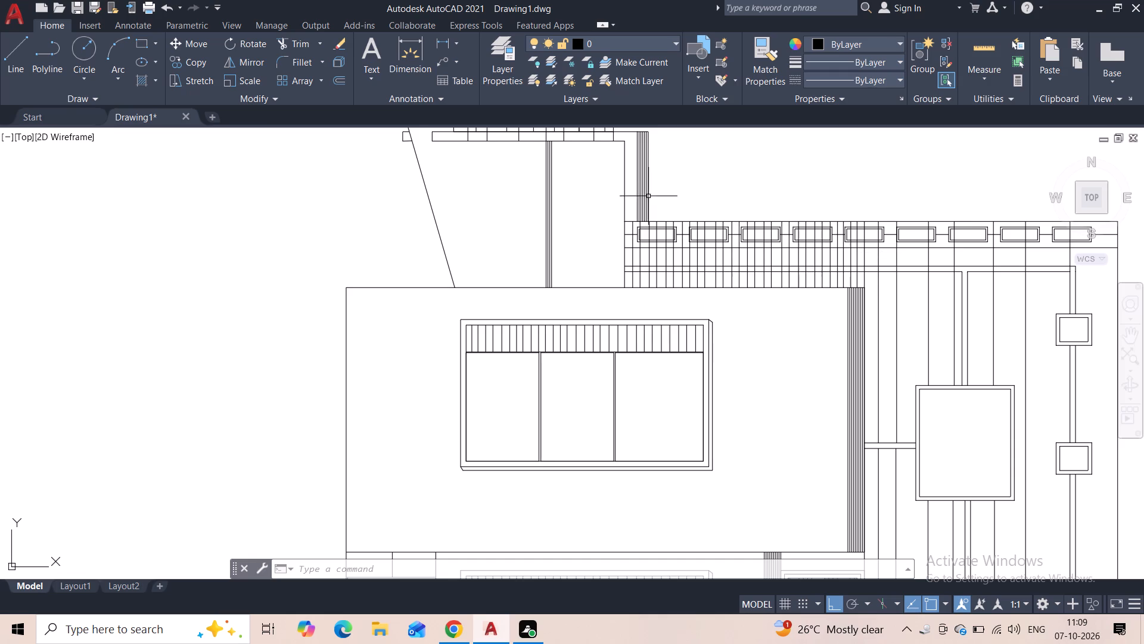
{"action": "middle_click_drag", "start_coordinate": [663, 187], "coordinate": [756, 367]}
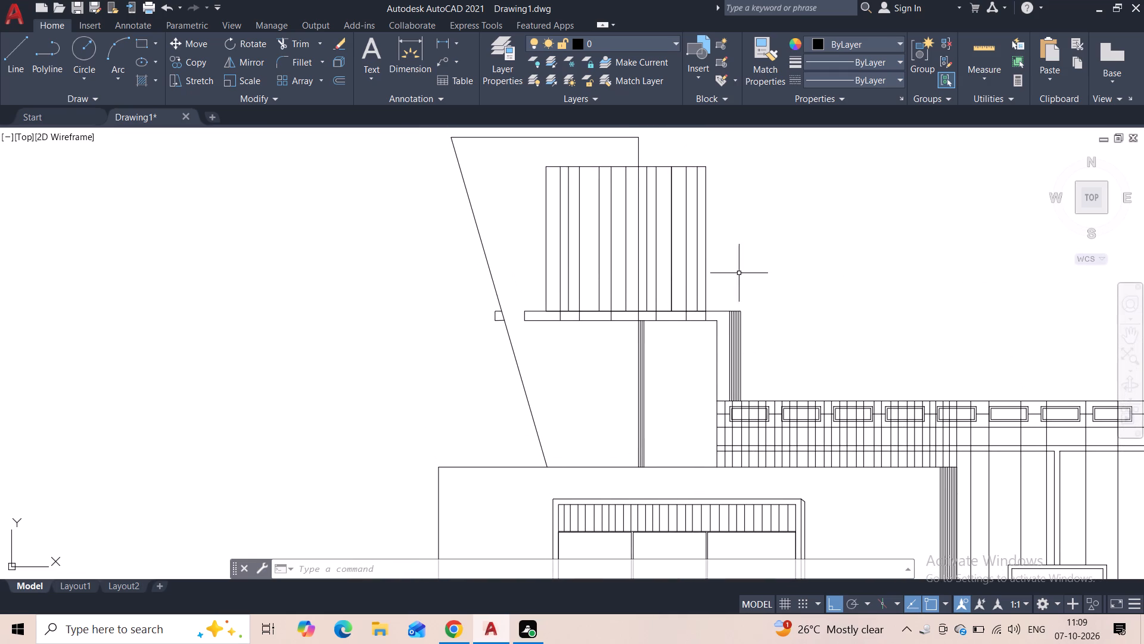
{"action": "scroll", "coordinate": [632, 160], "scroll_direction": "up", "scroll_amount": 3}
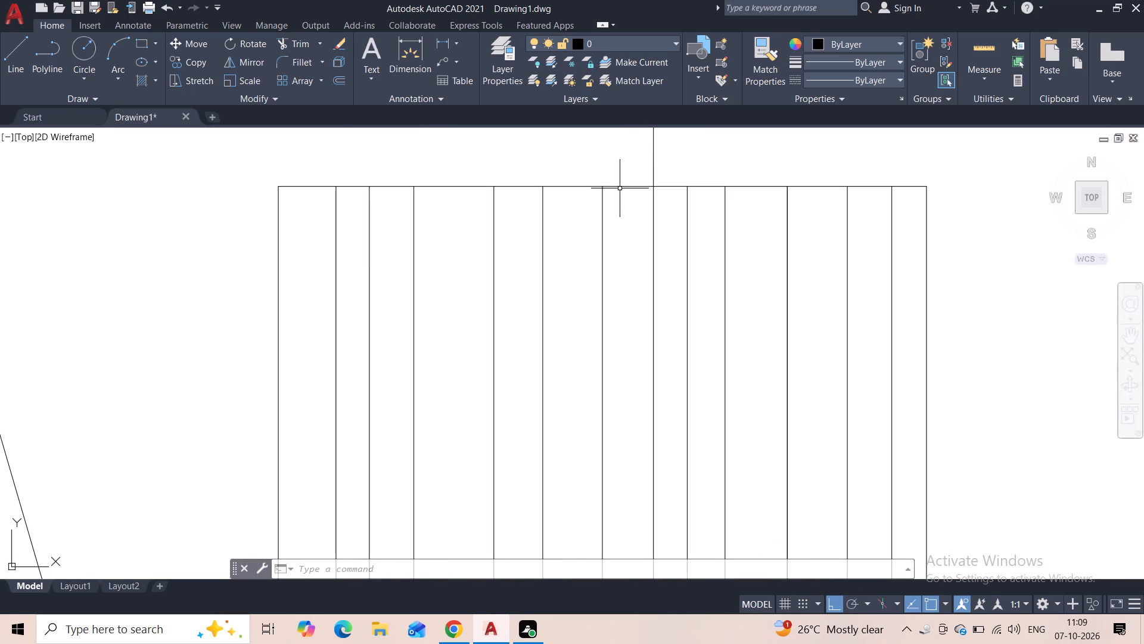
{"action": "left_click", "coordinate": [14, 58]}
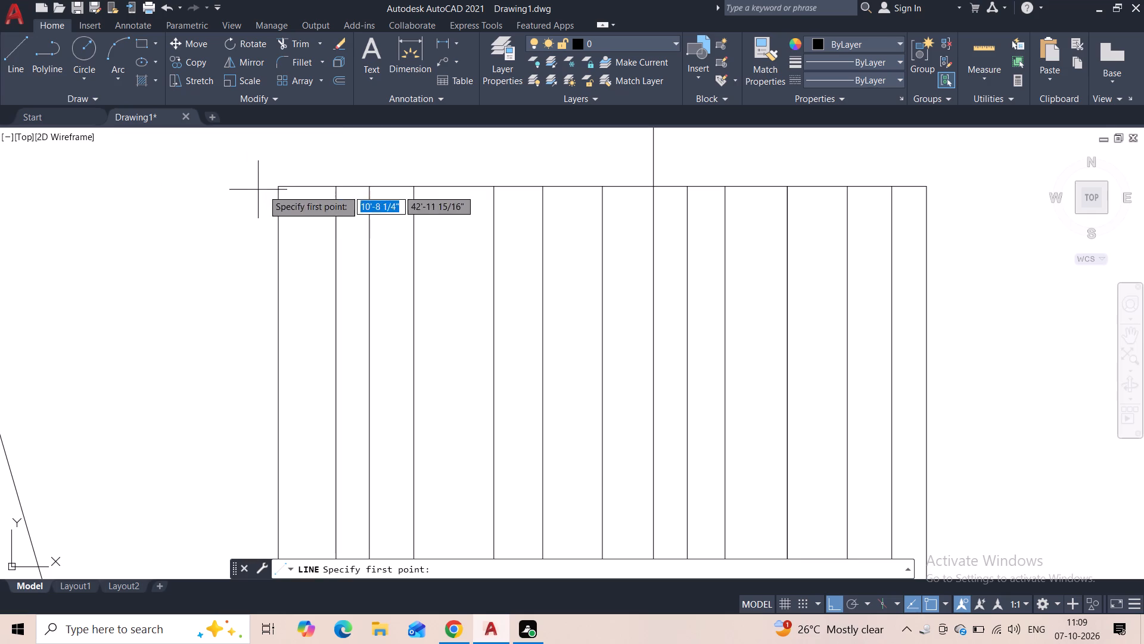
{"action": "left_click", "coordinate": [281, 200]}
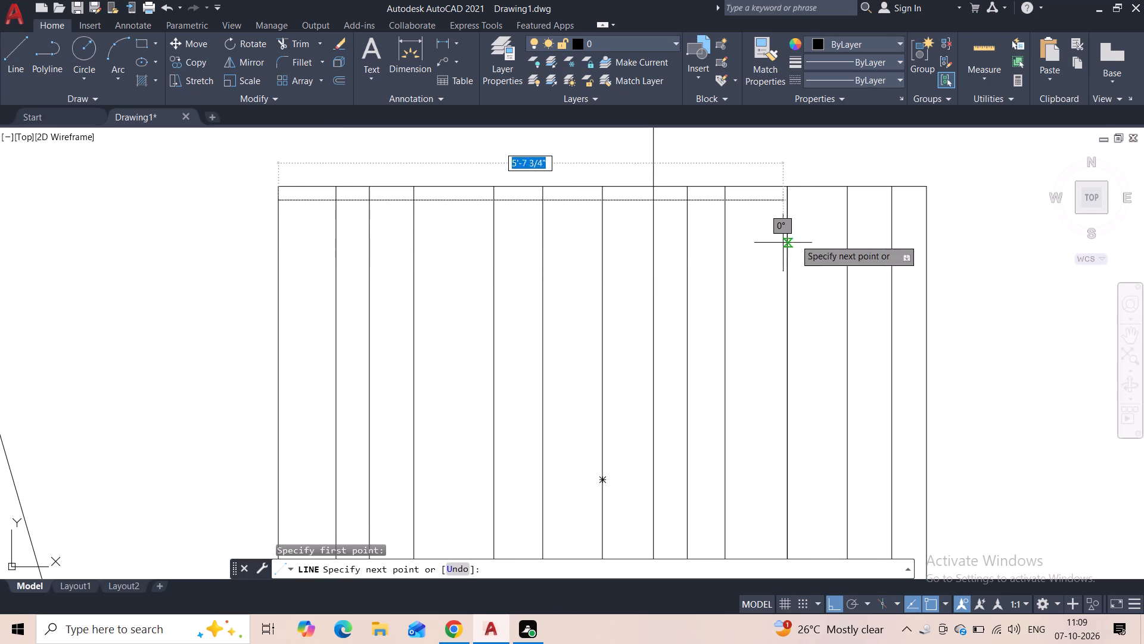
{"action": "left_click", "coordinate": [922, 204]}
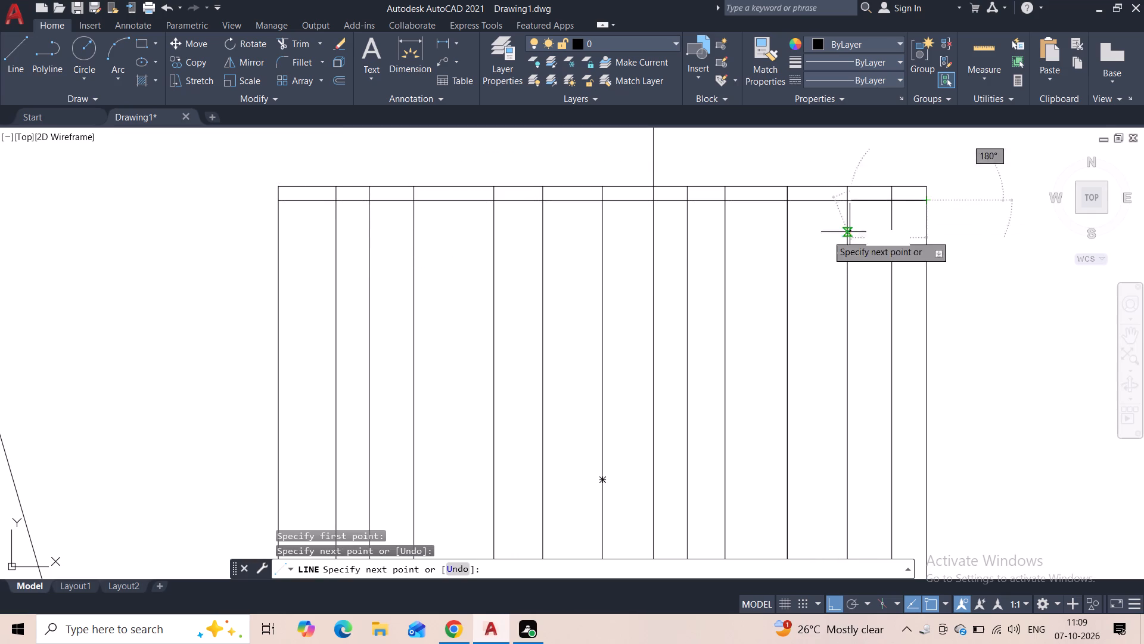
{"action": "key", "text": "Escape"}
{"action": "key", "text": "Escape"}
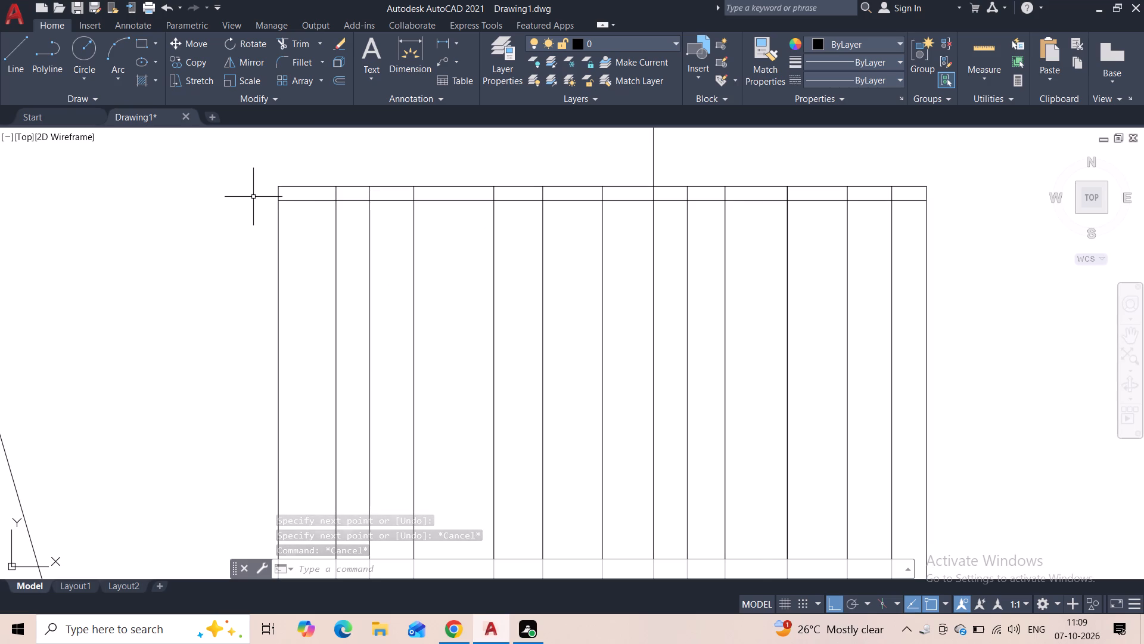
Draw a short horizontal line outward from the lined block's upper-left corner and a vertical line from its end down to the rooftop slab.
{"action": "scroll", "coordinate": [253, 207], "scroll_direction": "down", "scroll_amount": 1}
{"action": "middle_click_drag", "start_coordinate": [241, 275], "coordinate": [254, 221]}
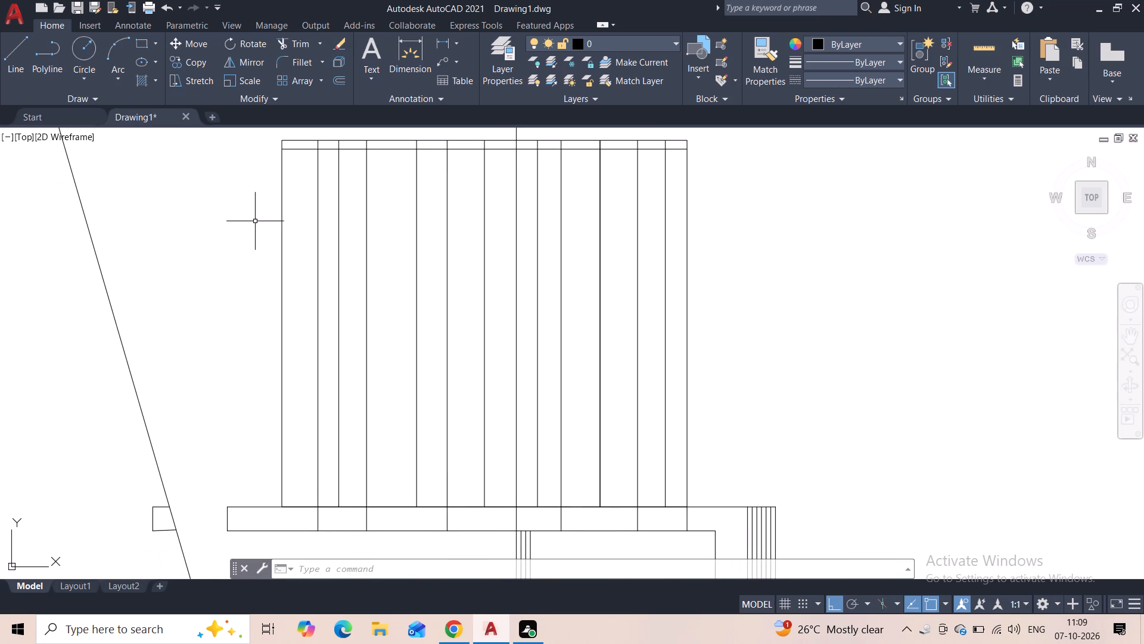
{"action": "left_click", "coordinate": [15, 64]}
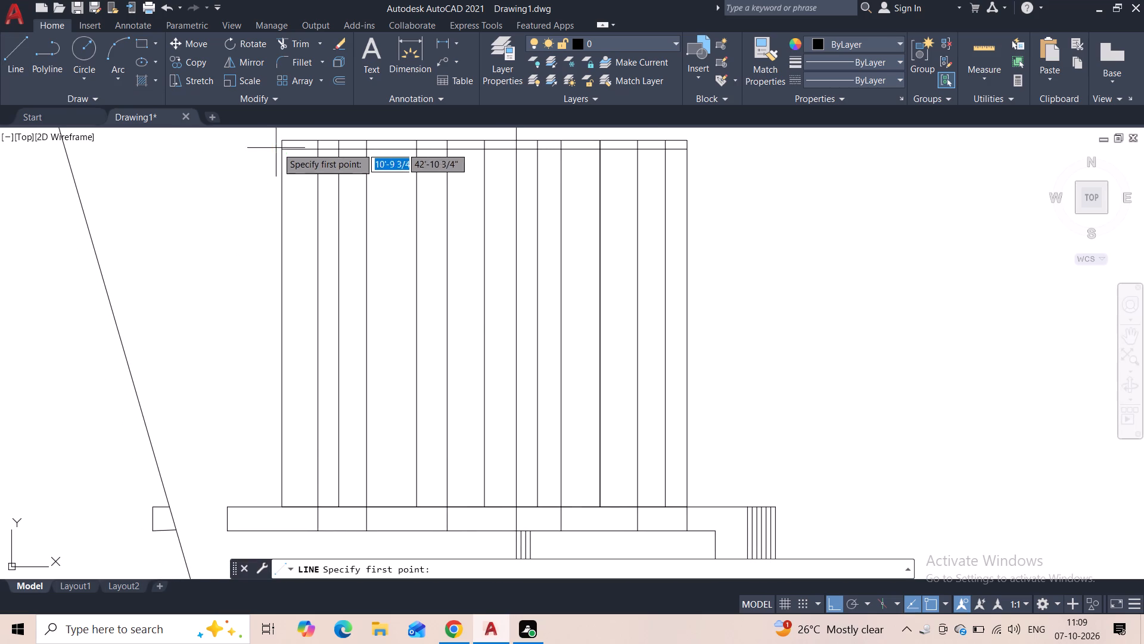
{"action": "left_click", "coordinate": [281, 143]}
{"action": "left_click", "coordinate": [256, 154]}
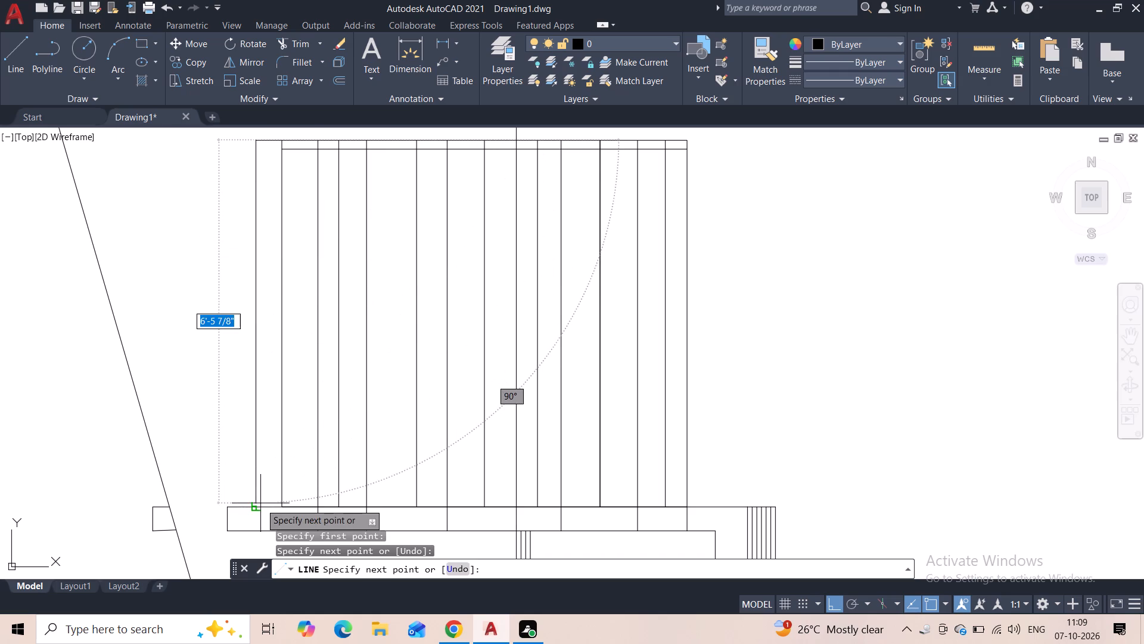
{"action": "left_click_drag", "start_coordinate": [260, 505], "coordinate": [258, 499]}
{"action": "key", "text": "Escape"}
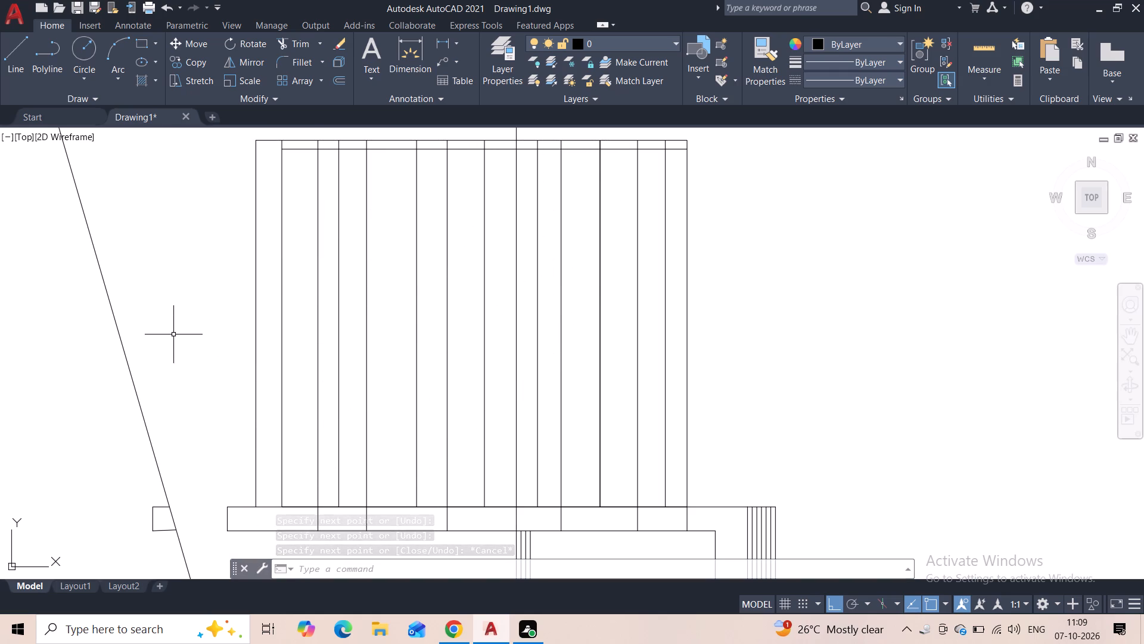
Trim the overshooting end of the right-hand vertical connector line at the top edge of the second small square frame from the top.
{"action": "scroll", "coordinate": [311, 218], "scroll_direction": "down", "scroll_amount": 2}
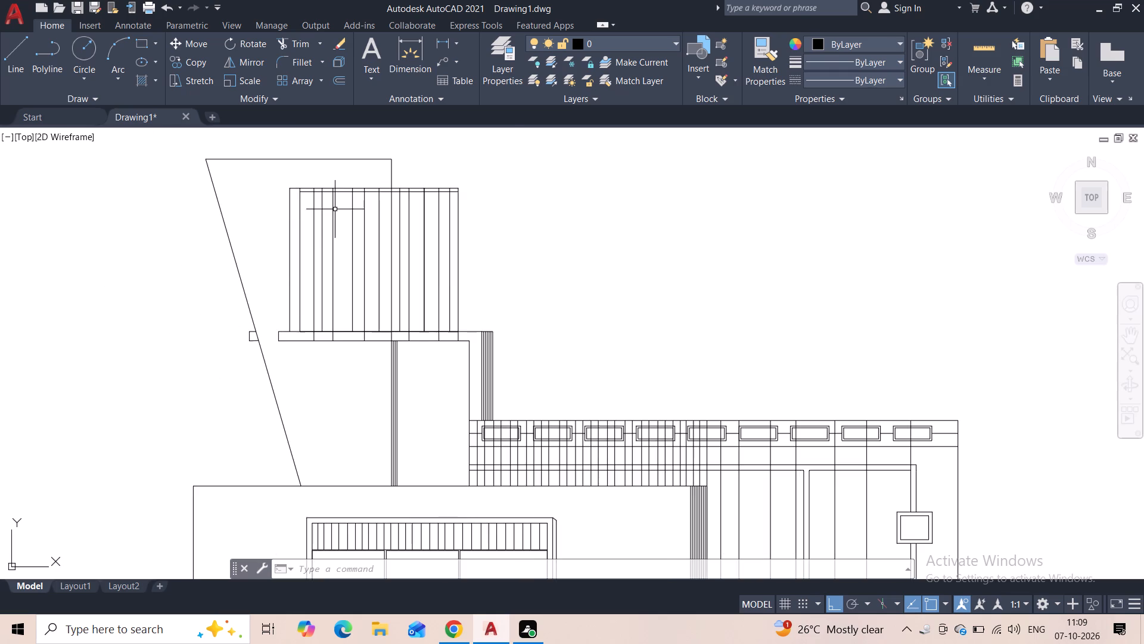
{"action": "scroll", "coordinate": [346, 209], "scroll_direction": "down", "scroll_amount": 1}
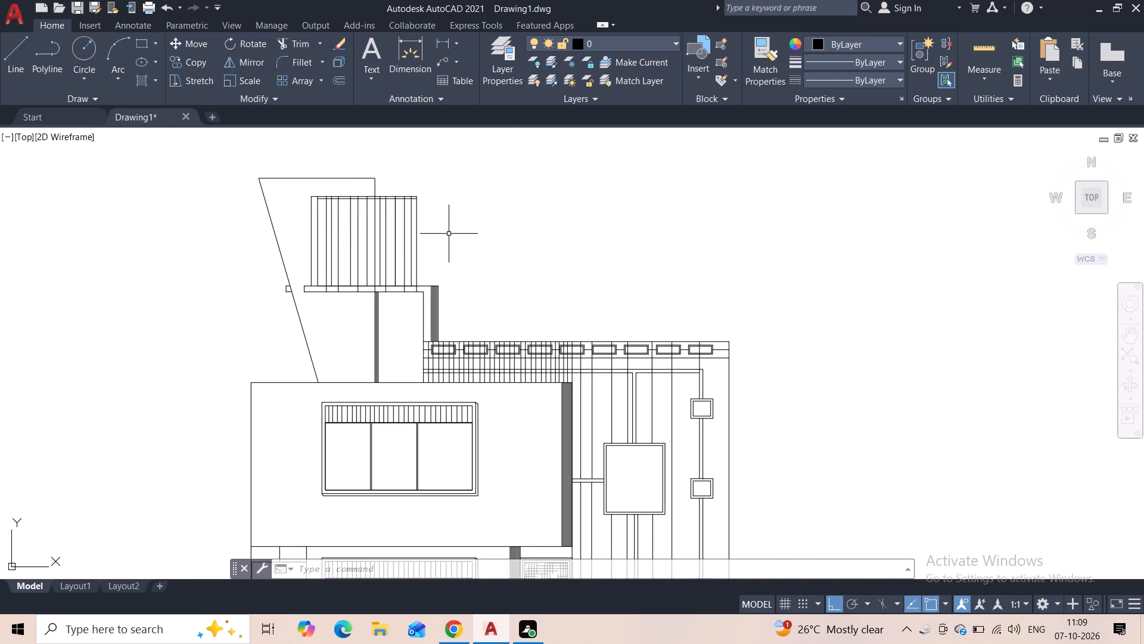
{"action": "scroll", "coordinate": [500, 270], "scroll_direction": "down", "scroll_amount": 2}
{"action": "scroll", "coordinate": [517, 343], "scroll_direction": "up", "scroll_amount": 1}
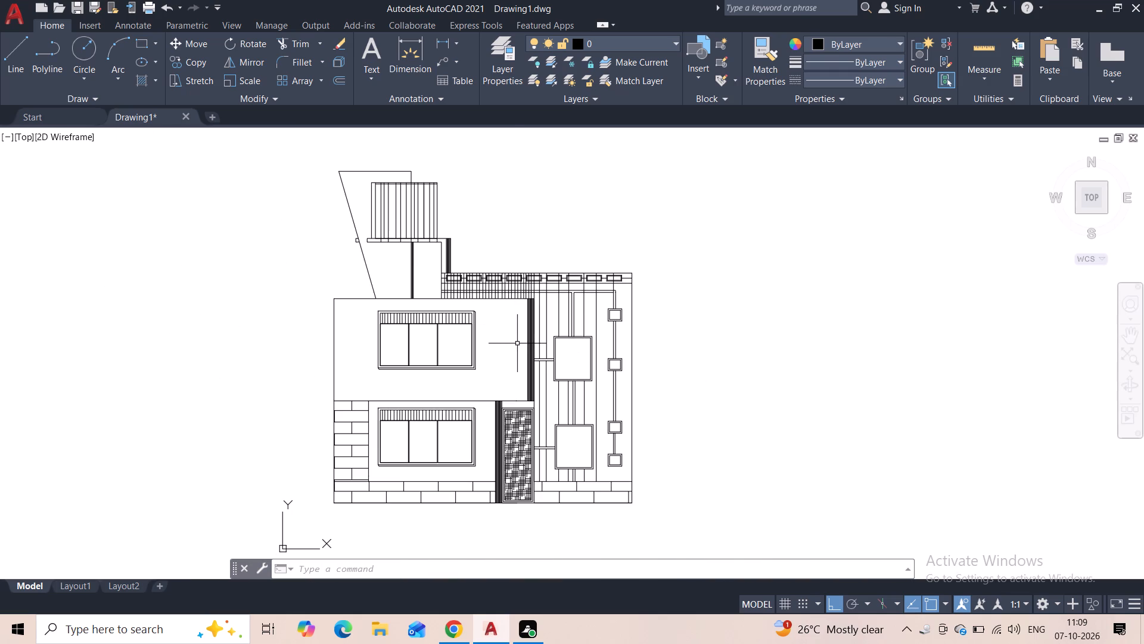
{"action": "scroll", "coordinate": [517, 343], "scroll_direction": "up", "scroll_amount": 1}
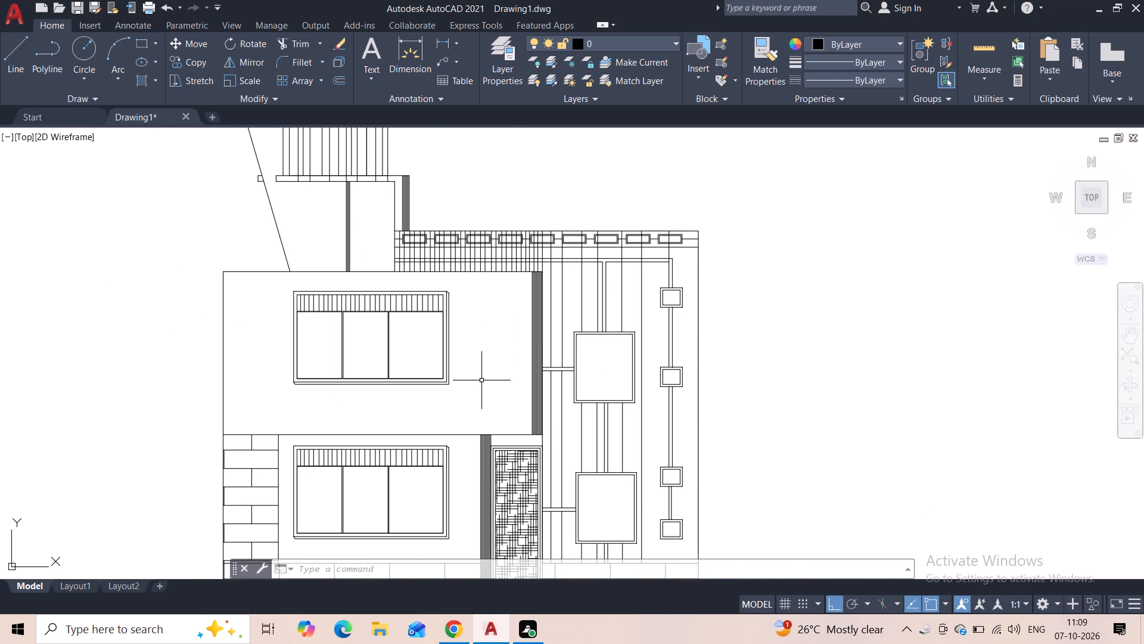
{"action": "scroll", "coordinate": [481, 380], "scroll_direction": "down", "scroll_amount": 1}
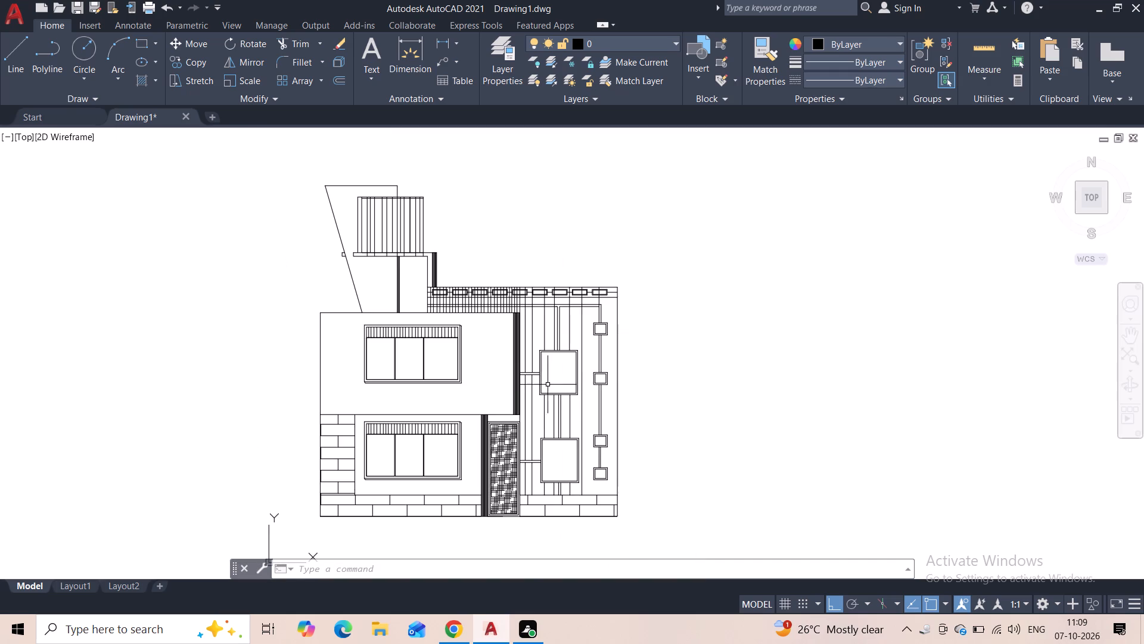
{"action": "scroll", "coordinate": [610, 377], "scroll_direction": "up", "scroll_amount": 5}
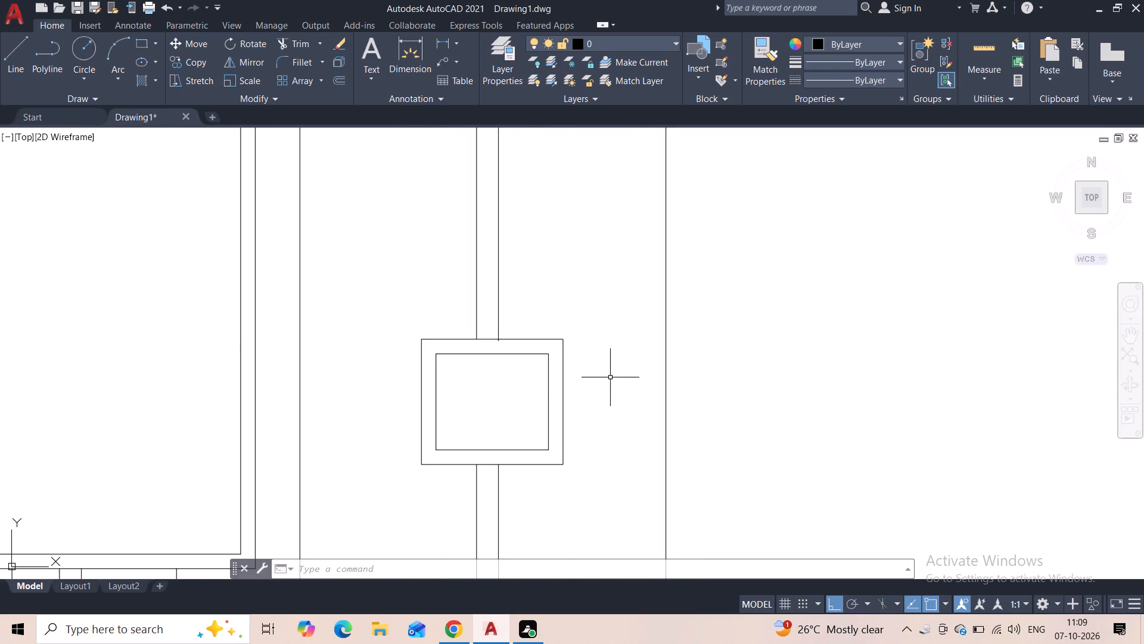
{"action": "scroll", "coordinate": [494, 336], "scroll_direction": "up", "scroll_amount": 7}
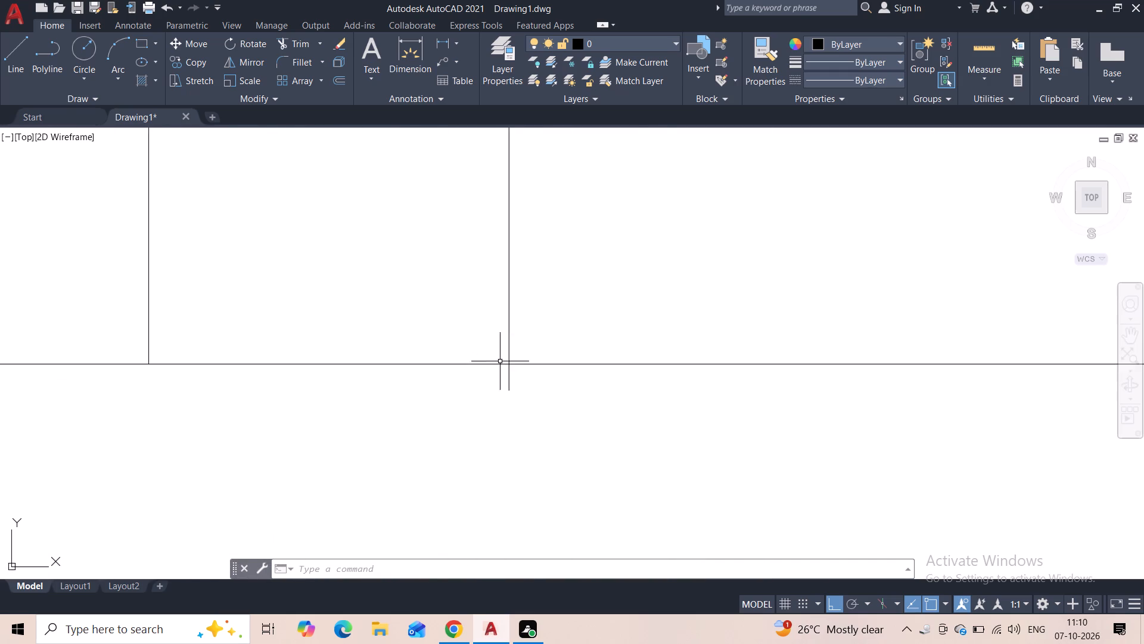
{"action": "scroll", "coordinate": [500, 364], "scroll_direction": "up", "scroll_amount": 1}
{"action": "scroll", "coordinate": [500, 369], "scroll_direction": "down", "scroll_amount": 2}
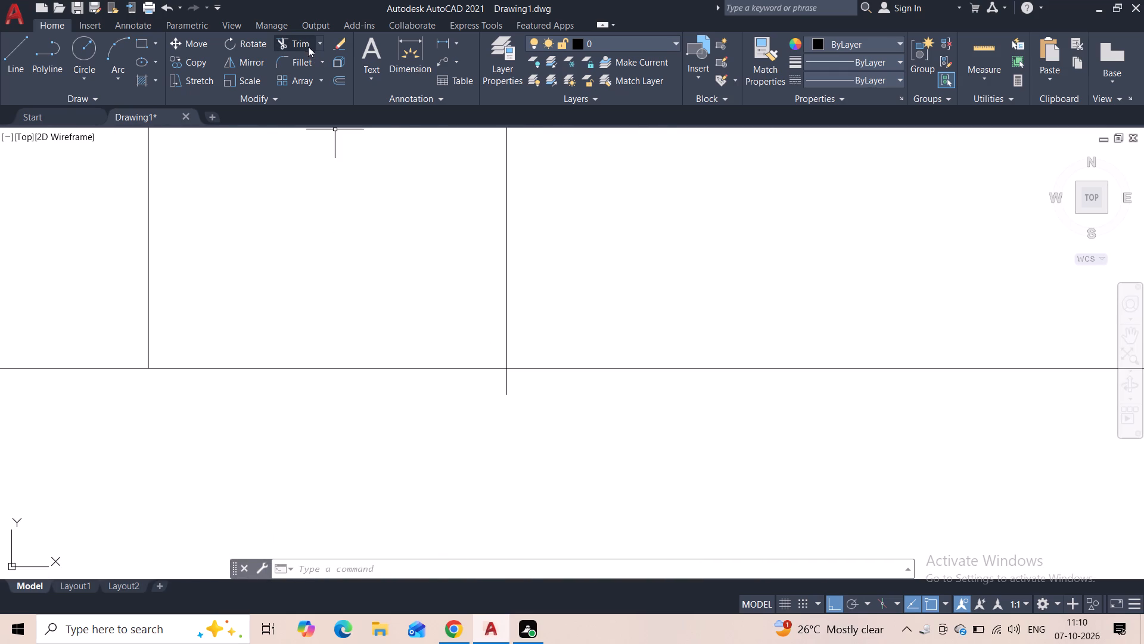
{"action": "left_click", "coordinate": [306, 46]}
{"action": "left_click_drag", "start_coordinate": [524, 396], "coordinate": [489, 387]}
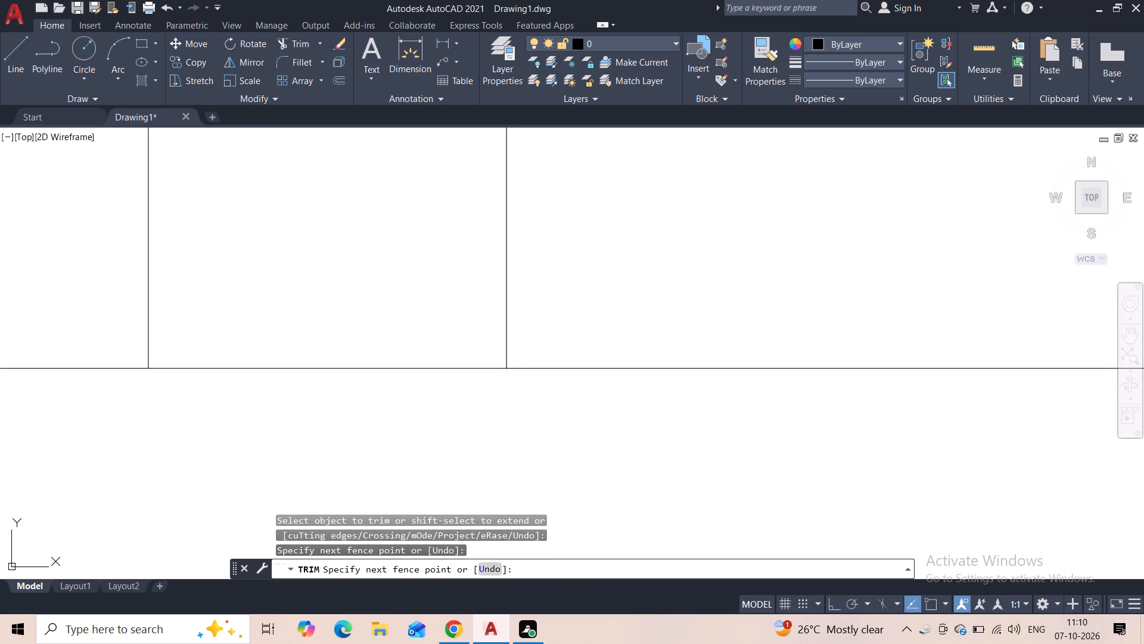
{"action": "key", "text": "Escape"}
Examine the vertical connector lines and their junctions with the column of small square frames on the right wall.
{"action": "scroll", "coordinate": [491, 328], "scroll_direction": "down", "scroll_amount": 4}
{"action": "scroll", "coordinate": [465, 248], "scroll_direction": "down", "scroll_amount": 2}
{"action": "middle_click_drag", "start_coordinate": [465, 248], "coordinate": [465, 357]}
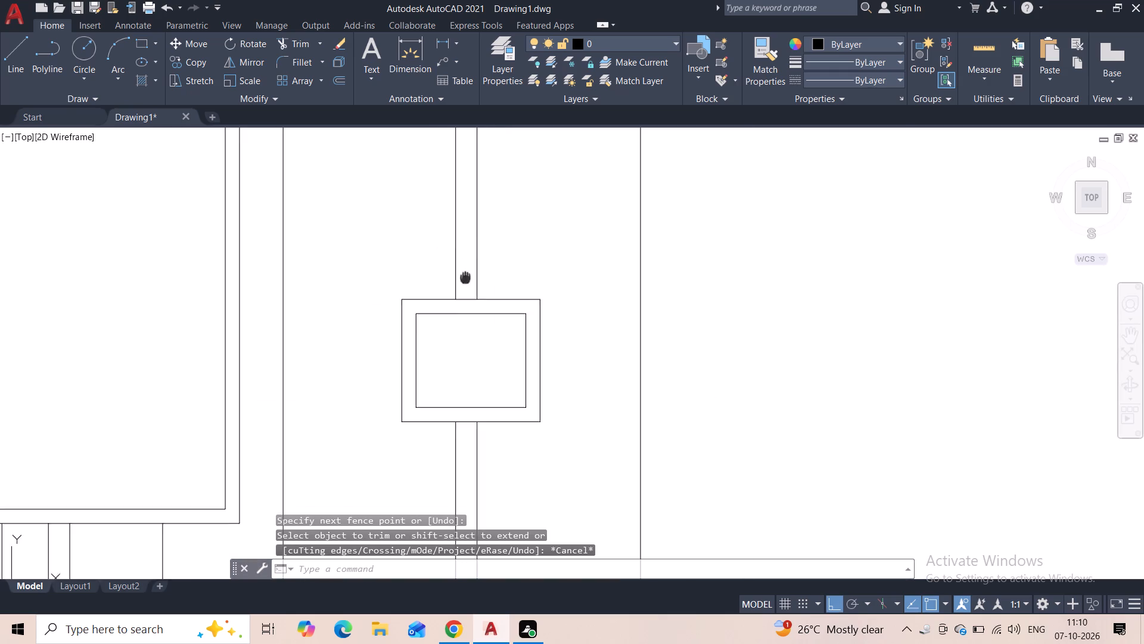
{"action": "middle_click_drag", "start_coordinate": [465, 357], "coordinate": [465, 507]}
{"action": "middle_click_drag", "start_coordinate": [465, 239], "coordinate": [466, 626]}
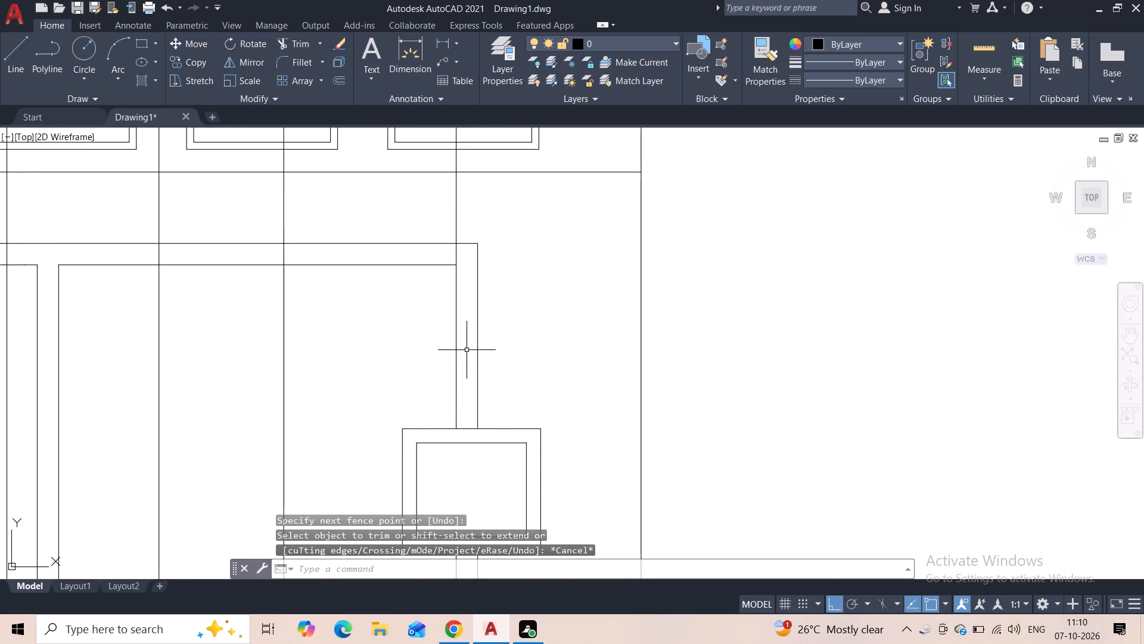
{"action": "scroll", "coordinate": [461, 358], "scroll_direction": "down", "scroll_amount": 1}
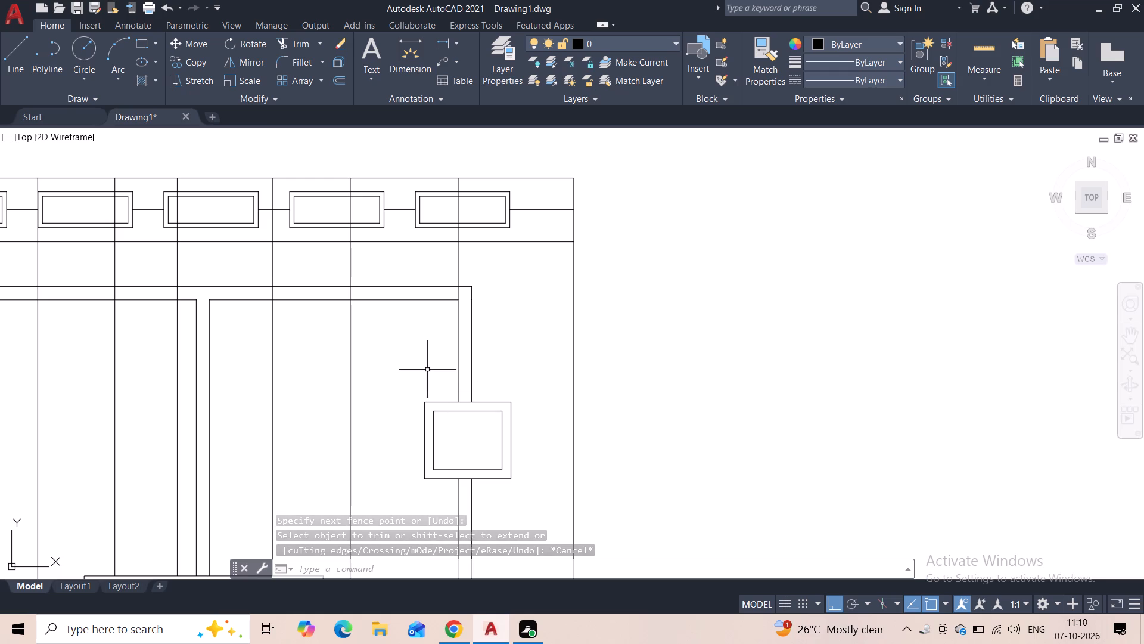
{"action": "middle_click_drag", "start_coordinate": [411, 379], "coordinate": [393, 208]}
{"action": "scroll", "coordinate": [412, 432], "scroll_direction": "down", "scroll_amount": 3}
{"action": "middle_click_drag", "start_coordinate": [407, 460], "coordinate": [403, 358]}
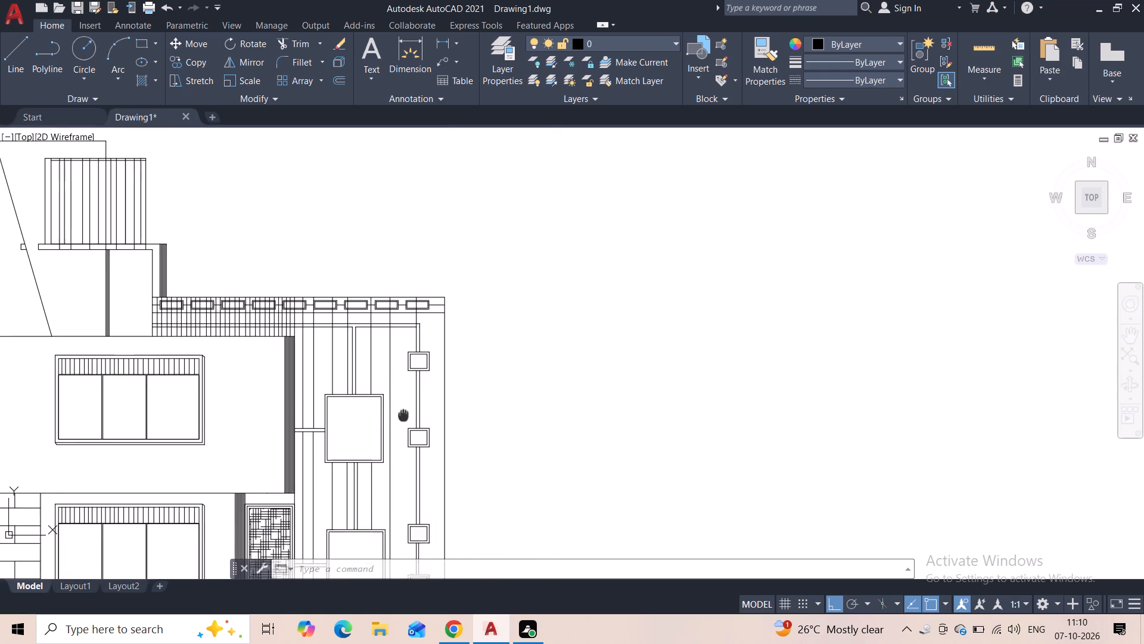
{"action": "middle_click_drag", "start_coordinate": [403, 358], "coordinate": [403, 305]}
{"action": "scroll", "coordinate": [413, 432], "scroll_direction": "up", "scroll_amount": 6}
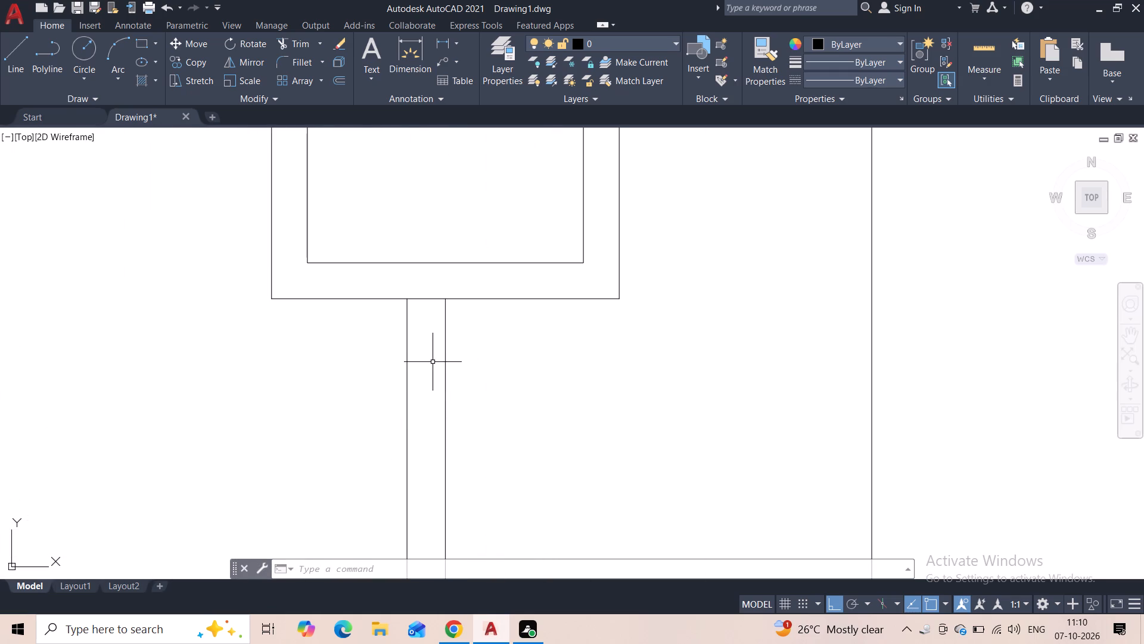
{"action": "scroll", "coordinate": [433, 362], "scroll_direction": "down", "scroll_amount": 3}
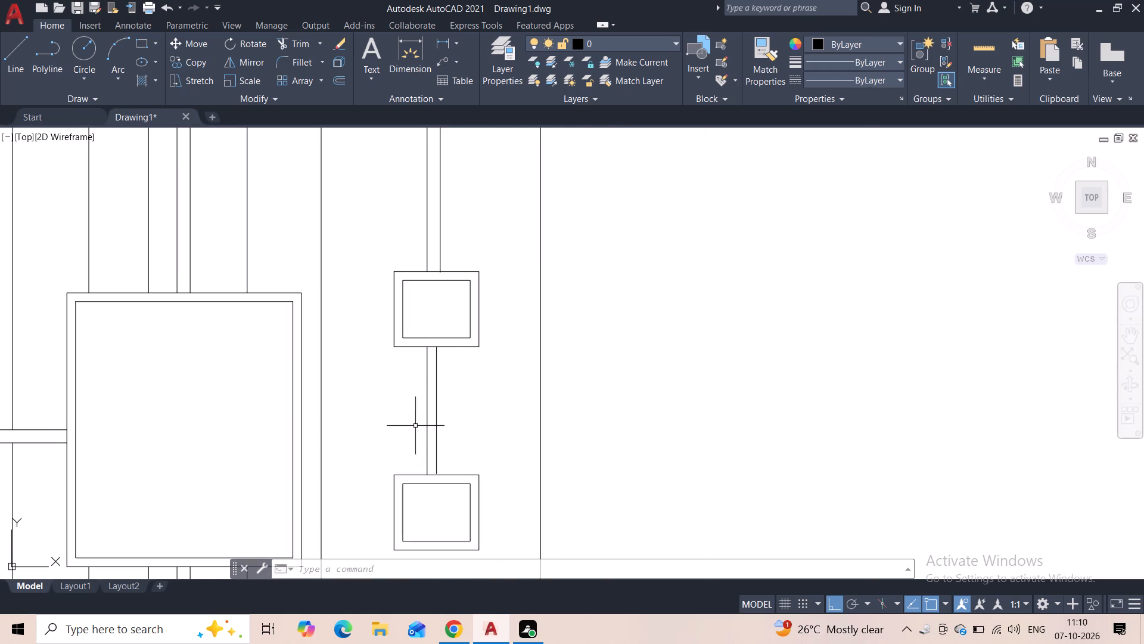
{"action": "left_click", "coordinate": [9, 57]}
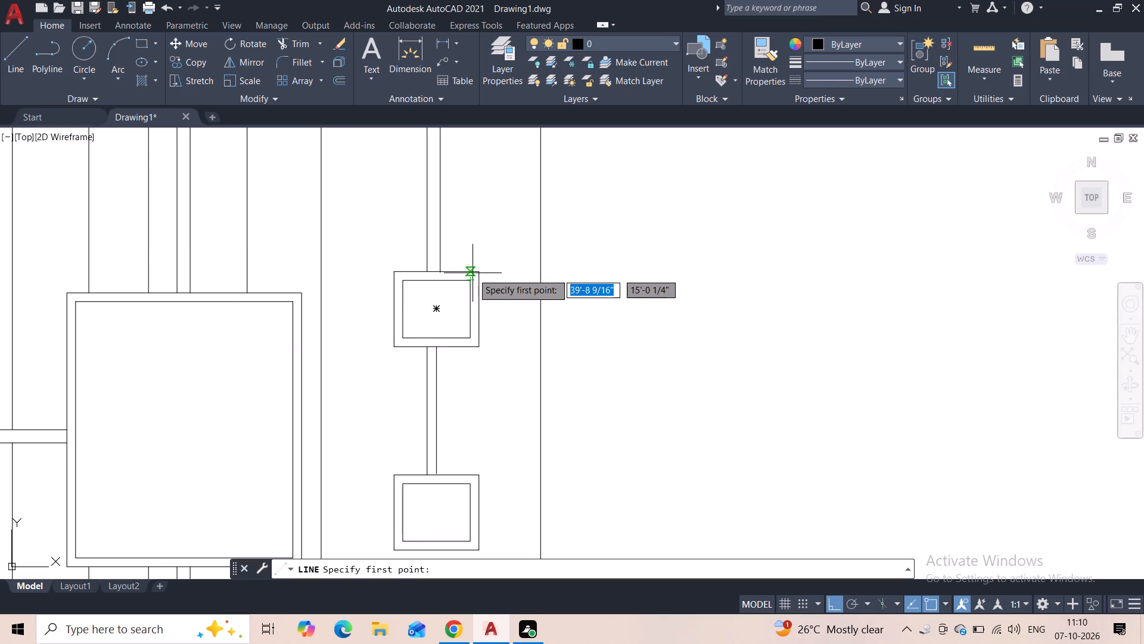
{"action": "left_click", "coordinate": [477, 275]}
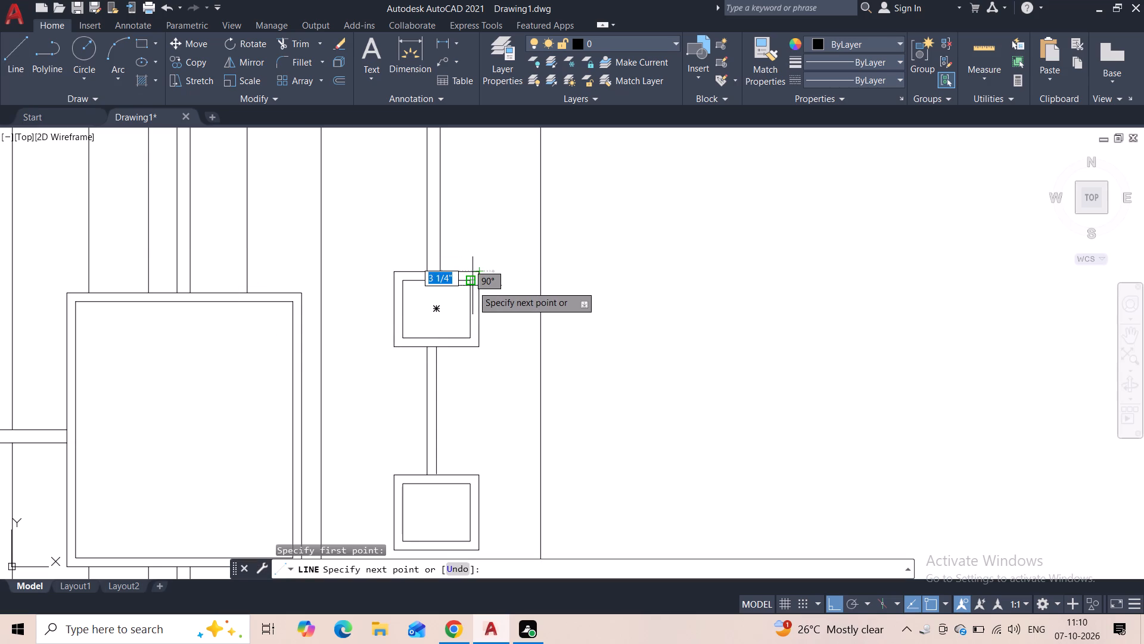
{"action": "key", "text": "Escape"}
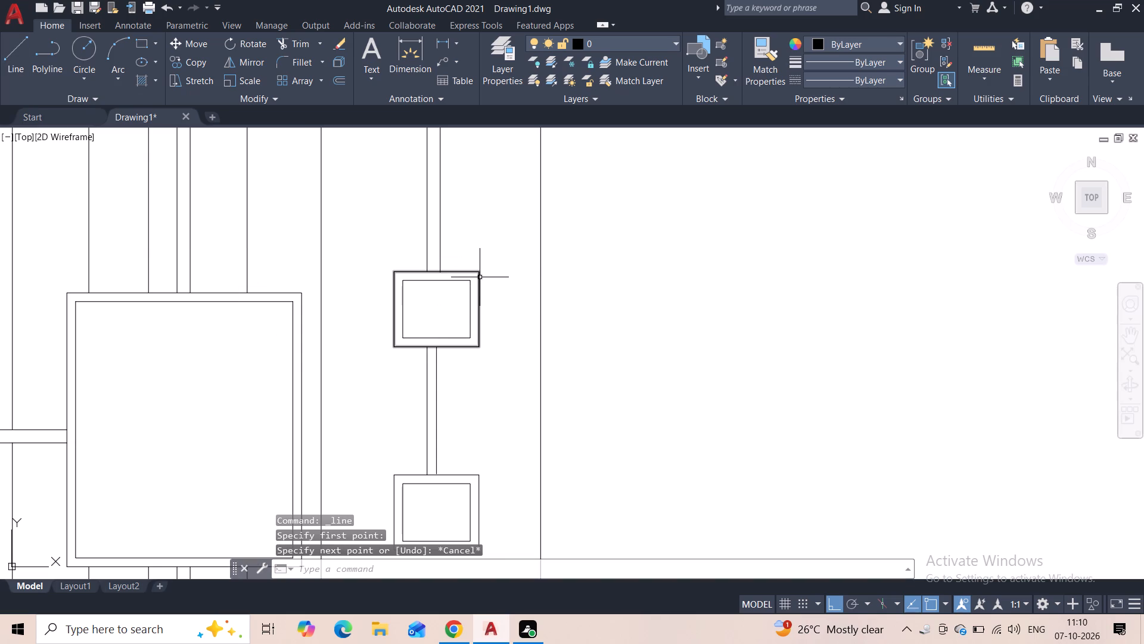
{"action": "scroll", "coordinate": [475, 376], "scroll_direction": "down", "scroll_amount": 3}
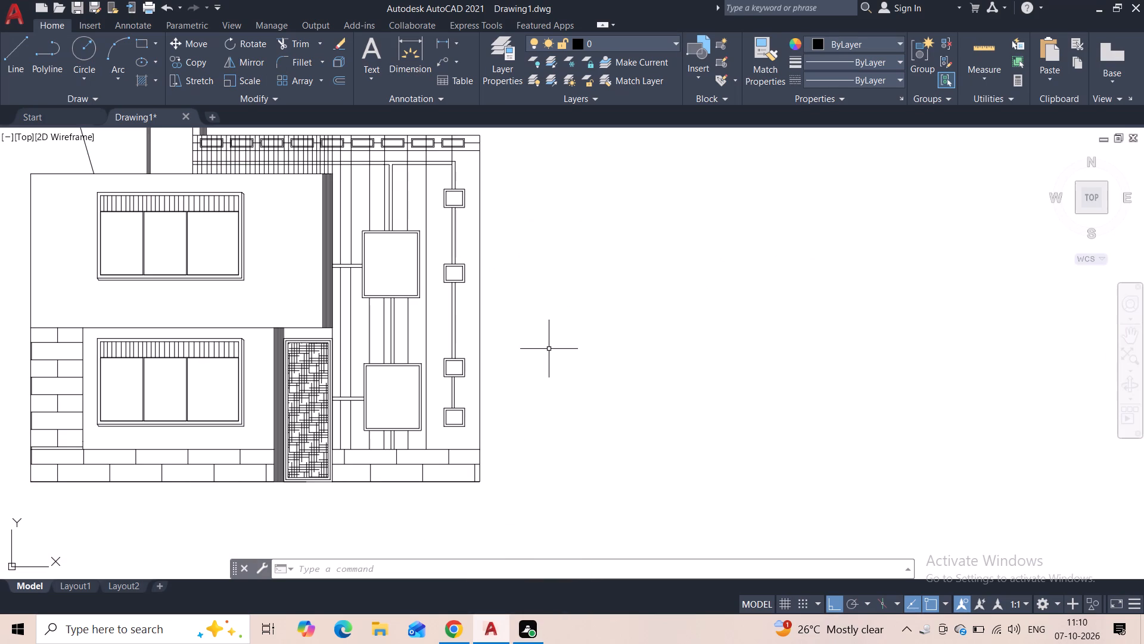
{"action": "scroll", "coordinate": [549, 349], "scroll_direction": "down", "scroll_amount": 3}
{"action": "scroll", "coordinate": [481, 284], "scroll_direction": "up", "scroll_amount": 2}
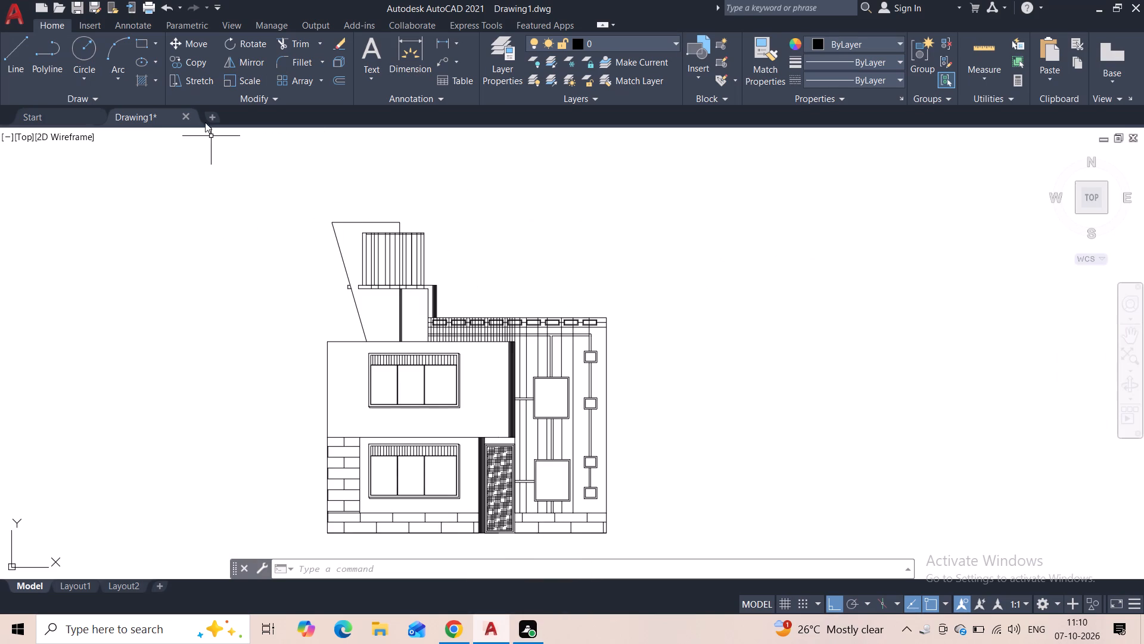
Save the drawing under the name Drawing12 in the ortho folder inside Documents.
{"action": "left_click", "coordinate": [98, 13]}
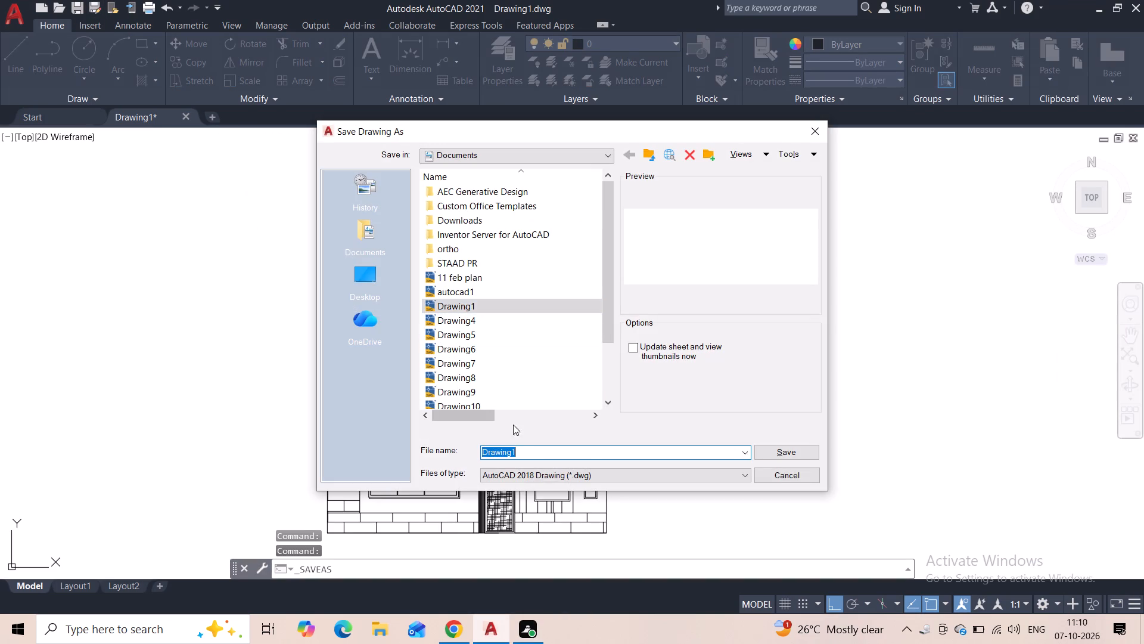
{"action": "left_click", "coordinate": [524, 450]}
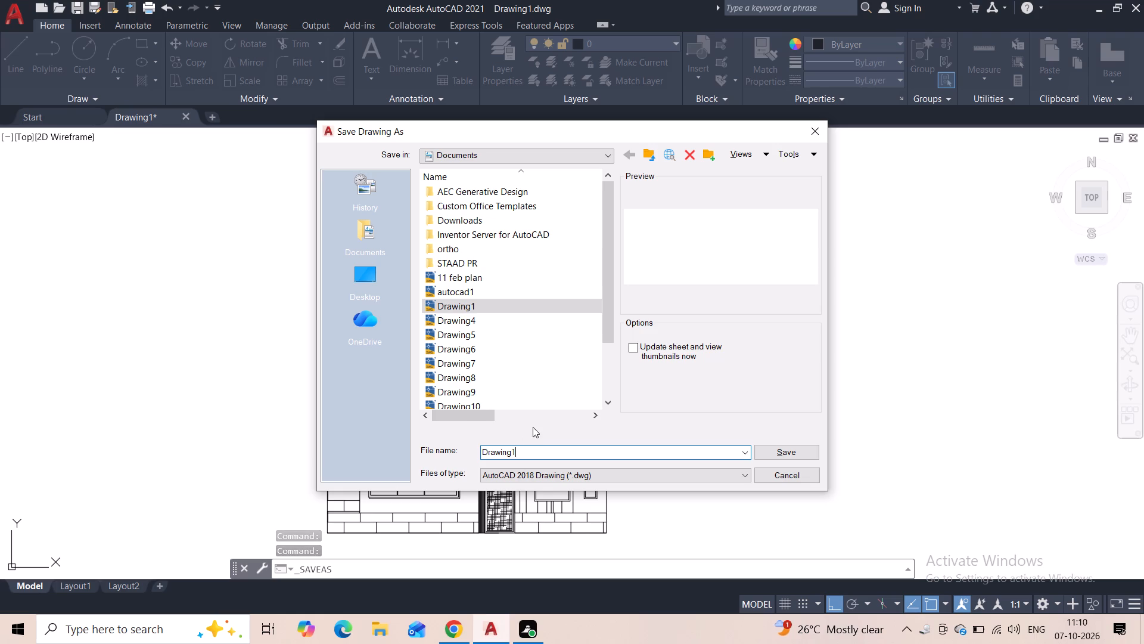
{"action": "key", "text": "2"}
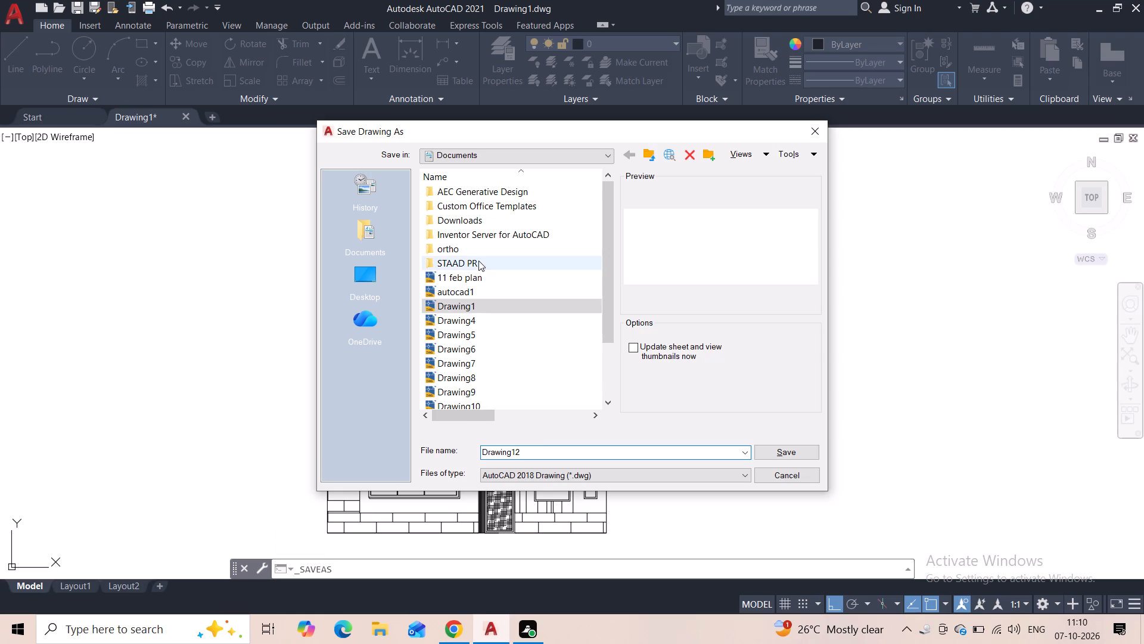
{"action": "left_click", "coordinate": [477, 254]}
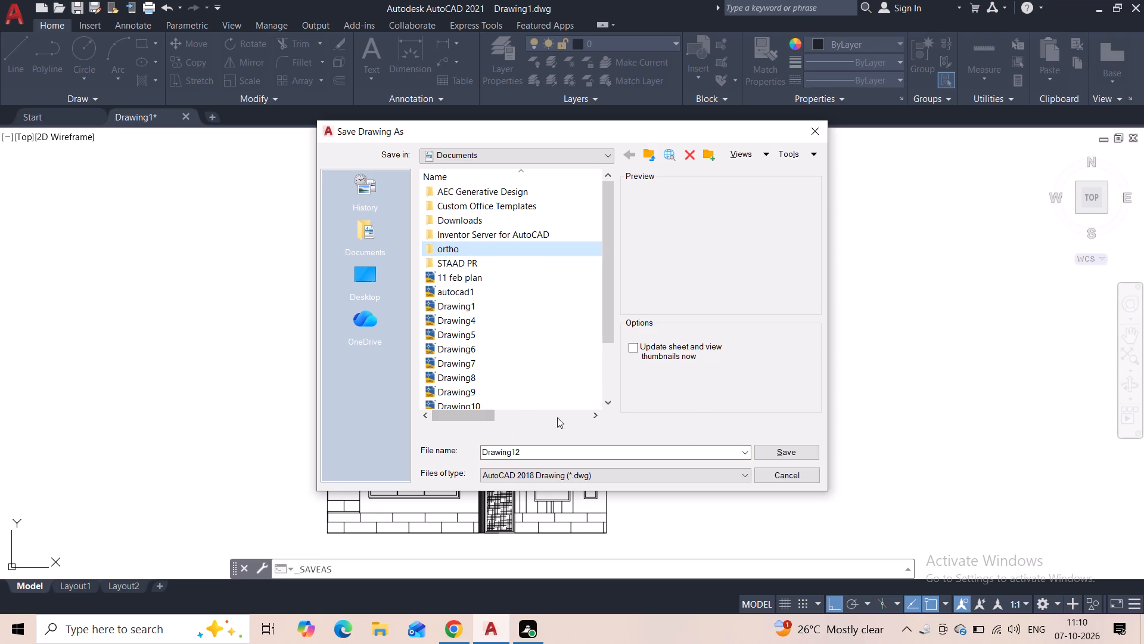
{"action": "left_click", "coordinate": [776, 448]}
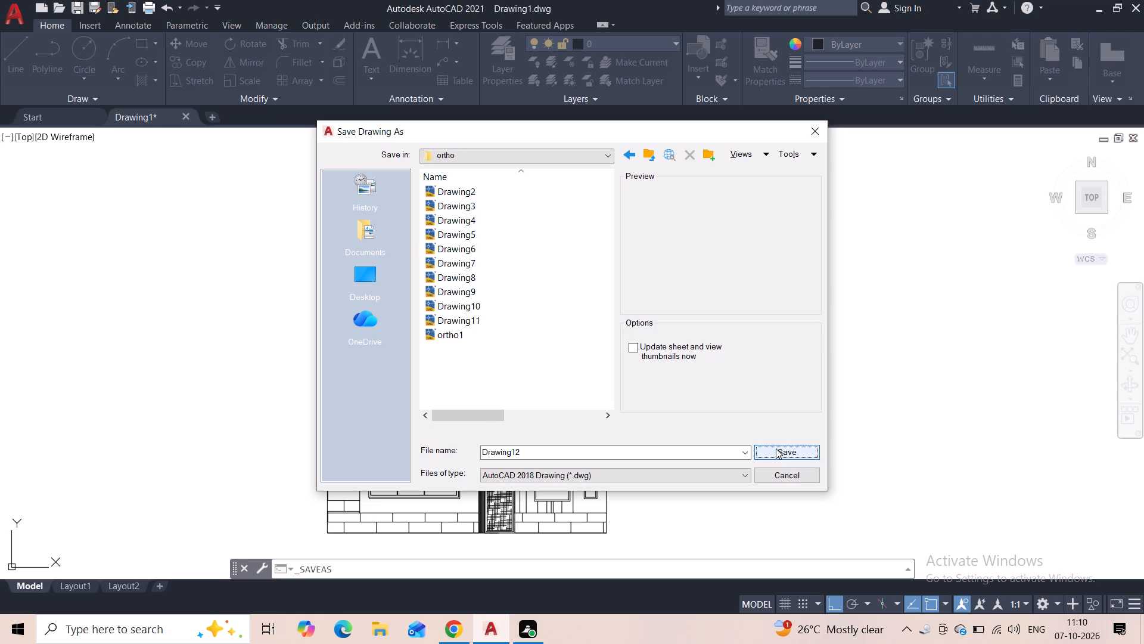
{"action": "left_click", "coordinate": [778, 446]}
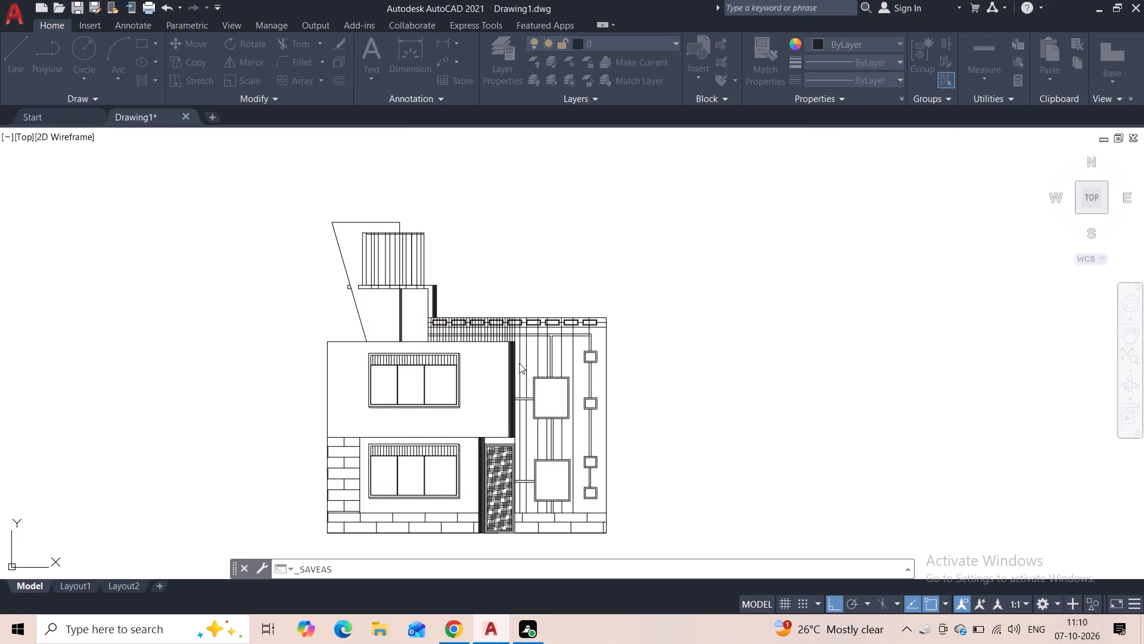
Set up a plot with the <Previous plot> page setup and a plot window around the whole elevation, and preview it.
{"action": "left_click", "coordinate": [147, 8]}
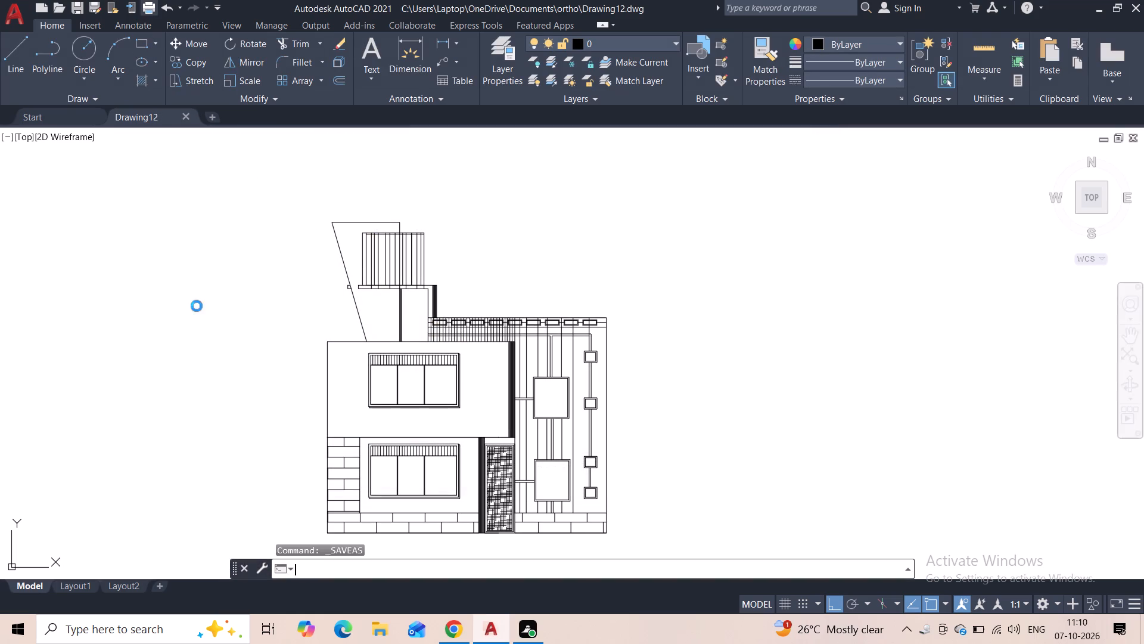
{"action": "left_click", "coordinate": [414, 162]}
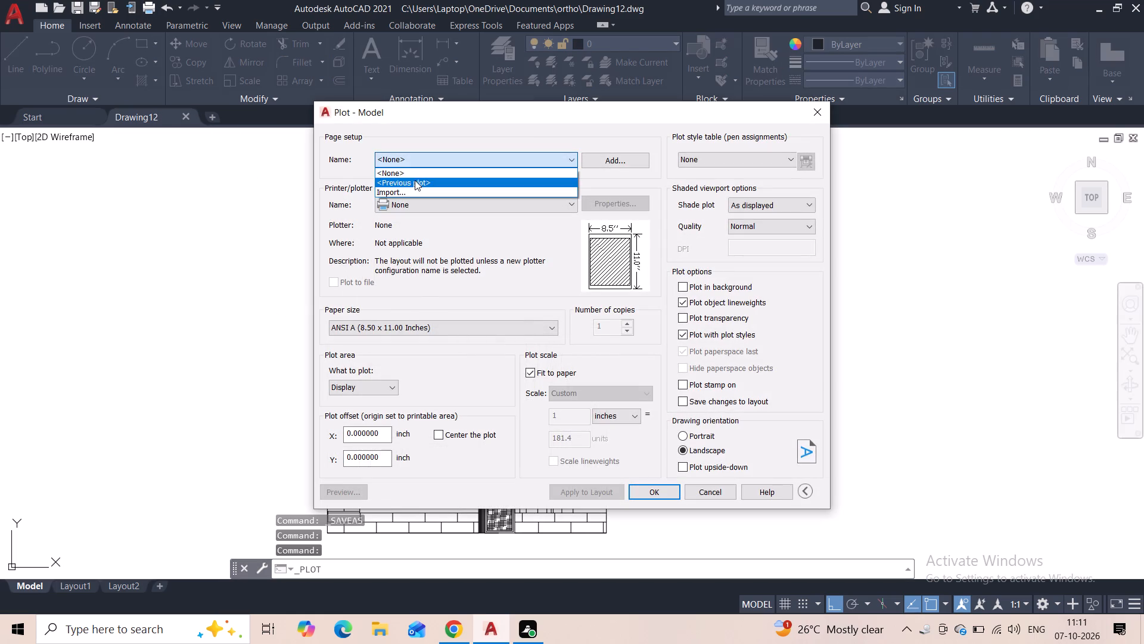
{"action": "left_click", "coordinate": [415, 184]}
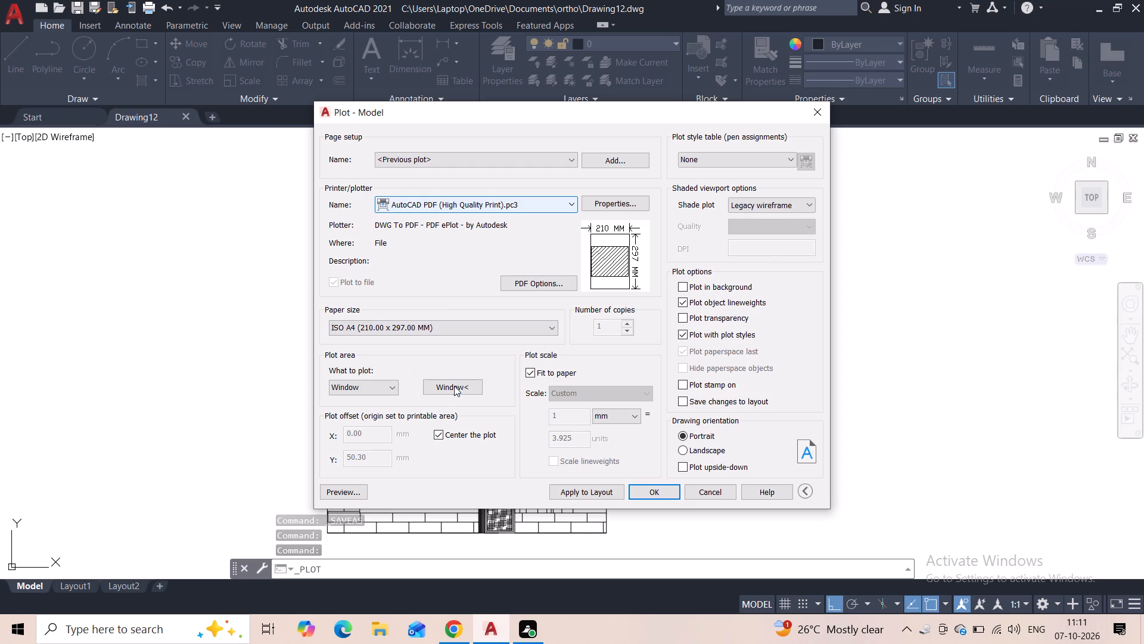
{"action": "left_click", "coordinate": [454, 386]}
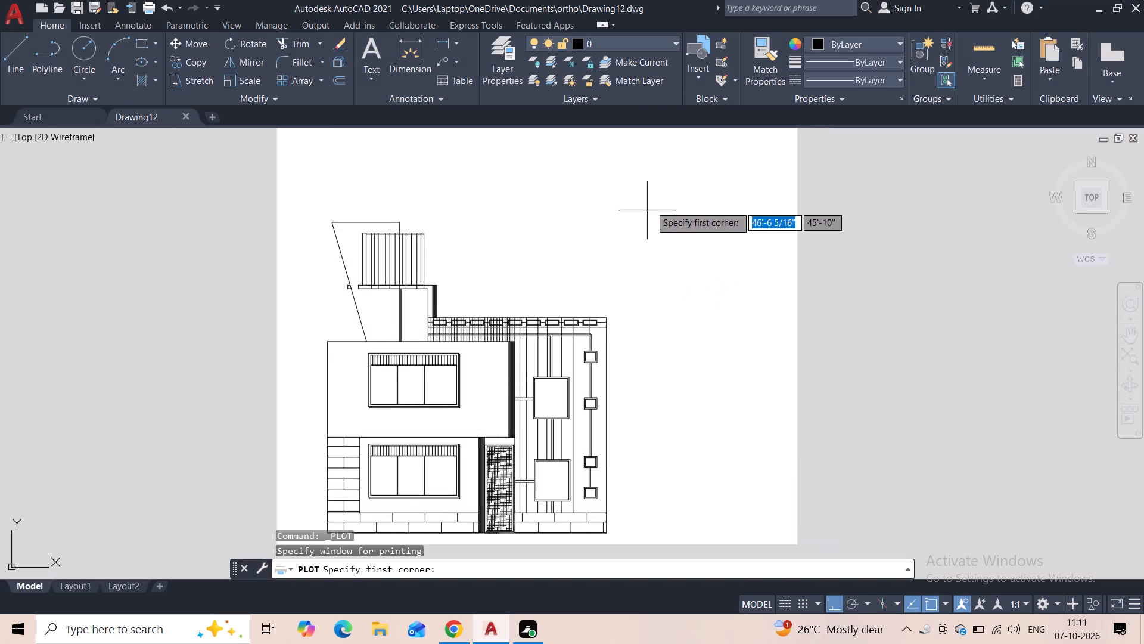
{"action": "left_click", "coordinate": [648, 170]}
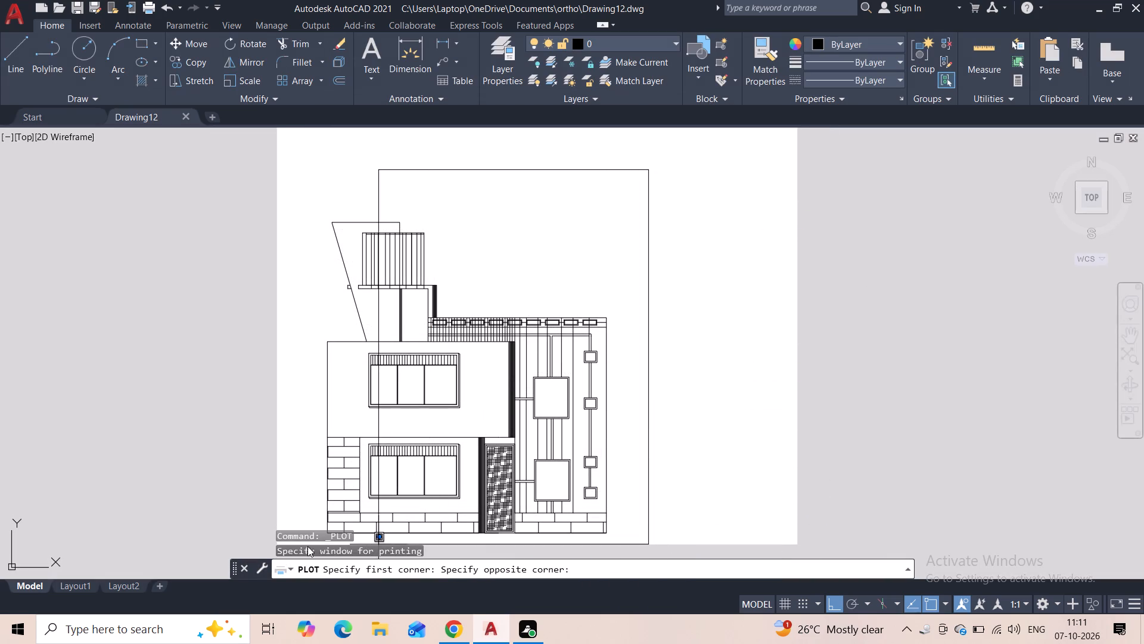
{"action": "left_click", "coordinate": [278, 535]}
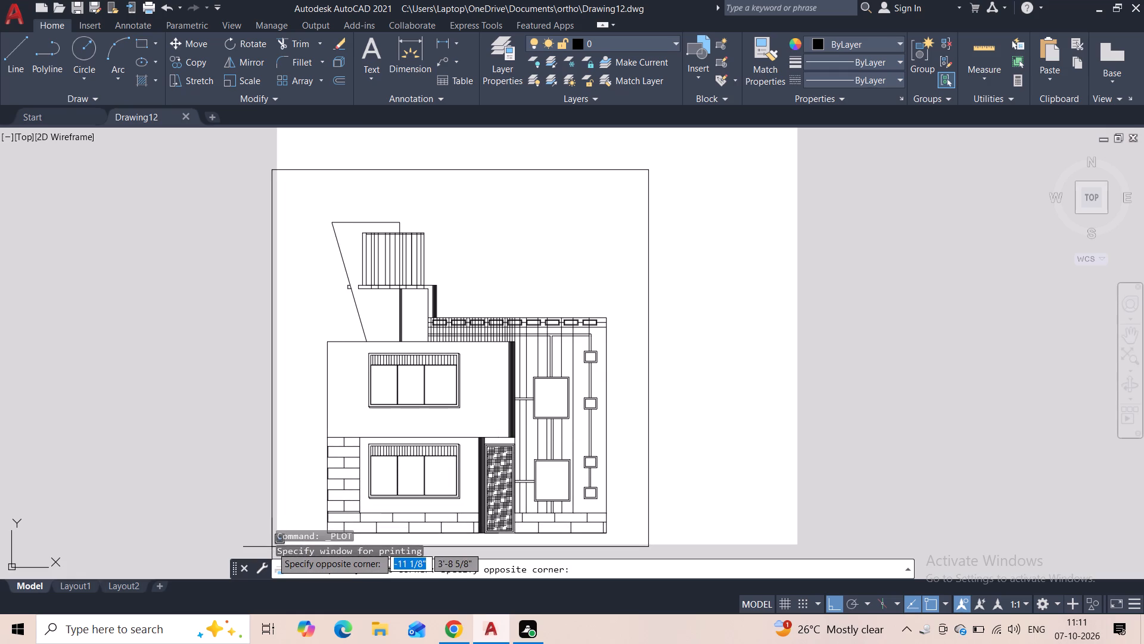
{"action": "left_click", "coordinate": [272, 547]}
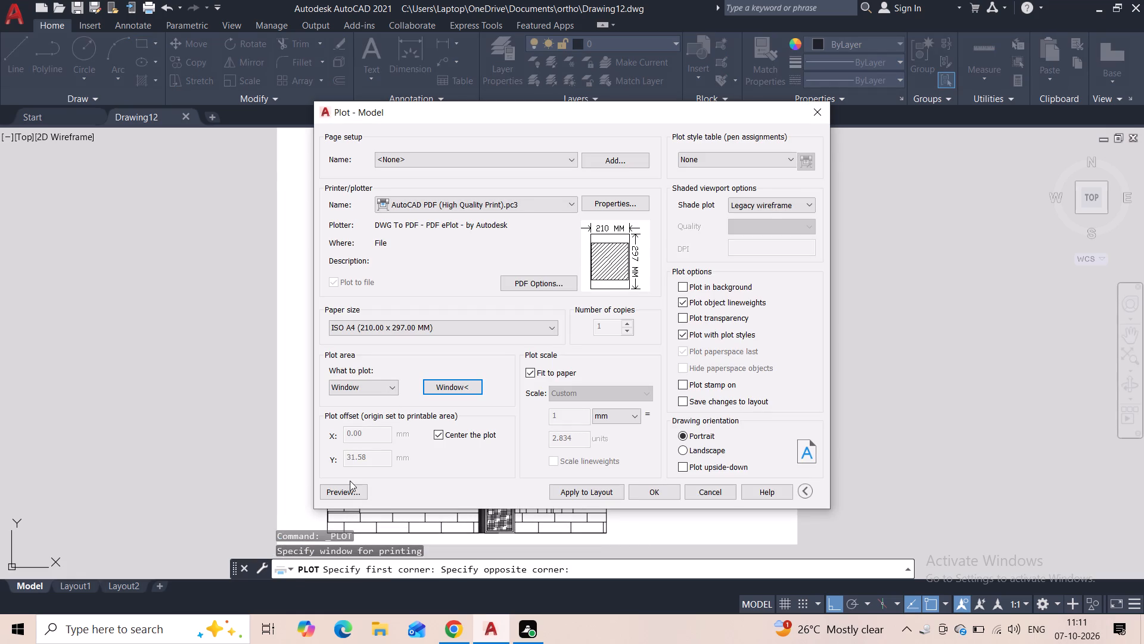
{"action": "left_click", "coordinate": [346, 490]}
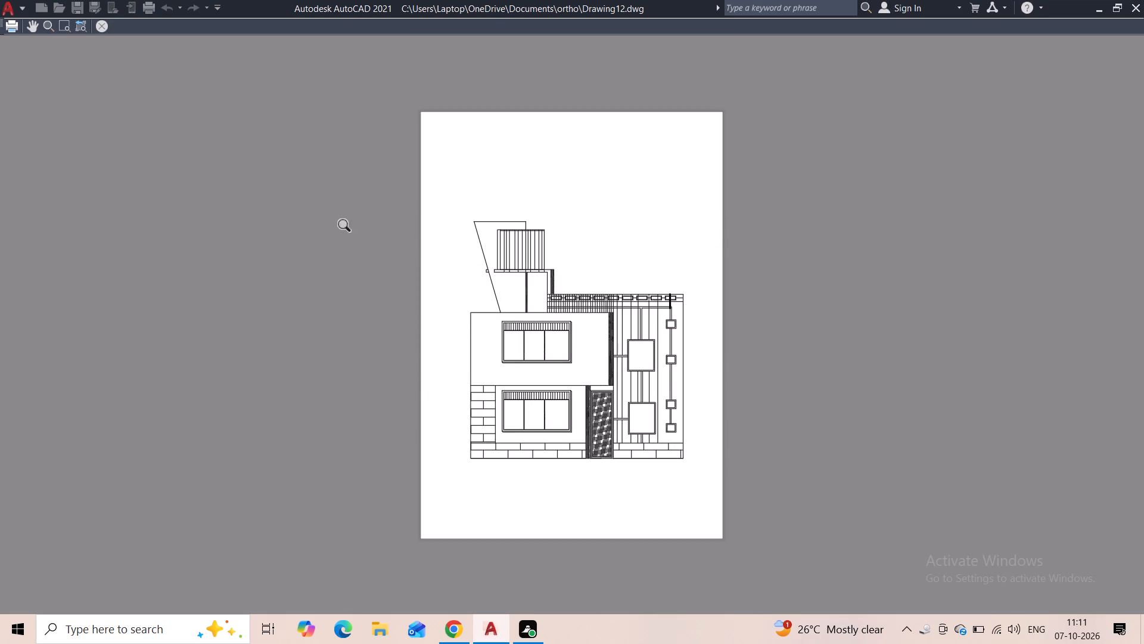
{"action": "left_click", "coordinate": [102, 23]}
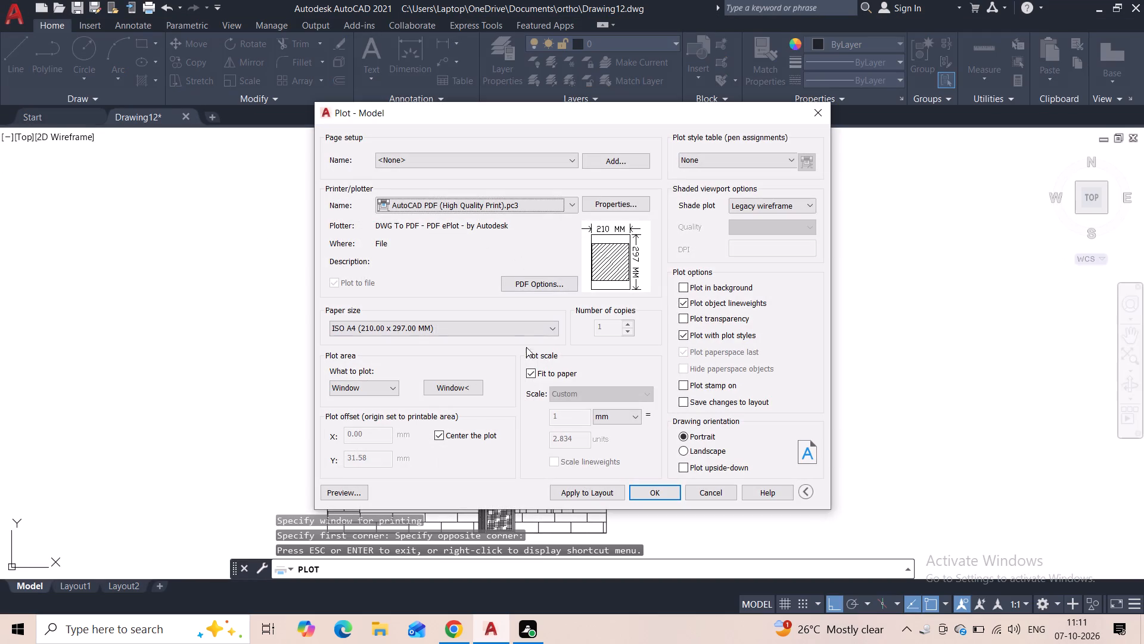
Plot the elevation to PDF as Drawing12-Model.pdf in the ortho folder.
{"action": "left_click", "coordinate": [643, 486]}
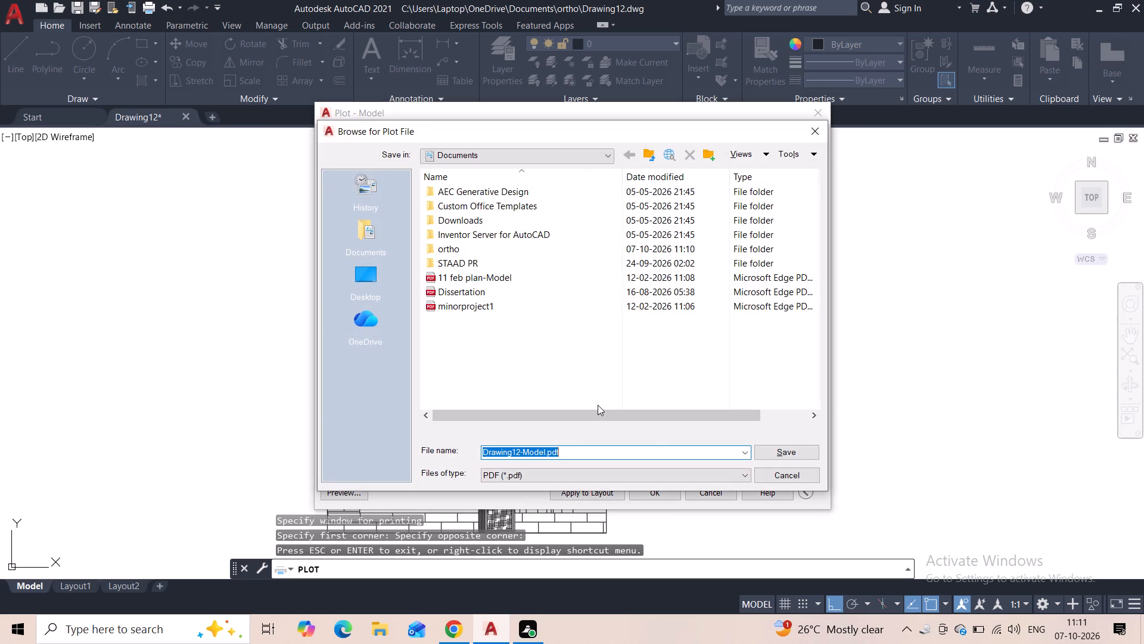
{"action": "left_click", "coordinate": [470, 247]}
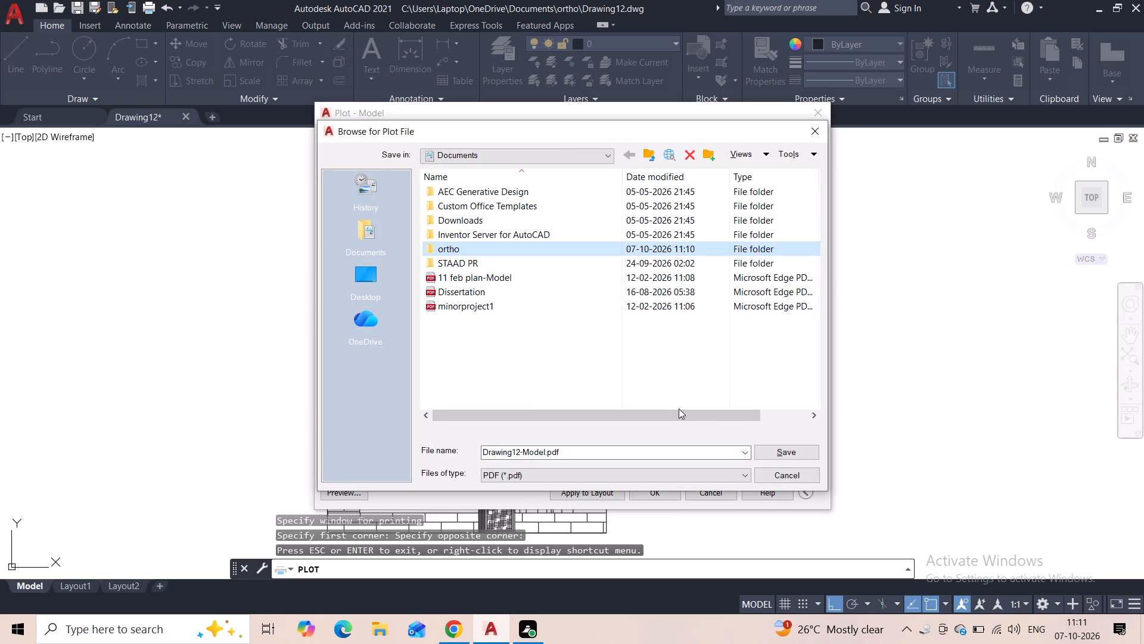
{"action": "left_click", "coordinate": [778, 451]}
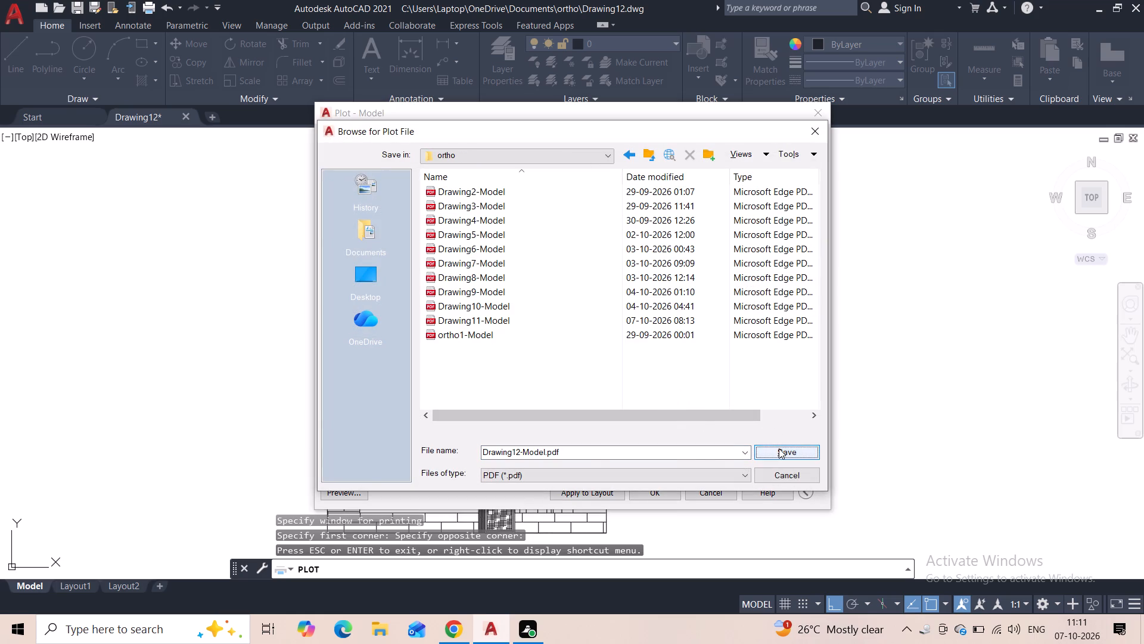
{"action": "left_click", "coordinate": [779, 449]}
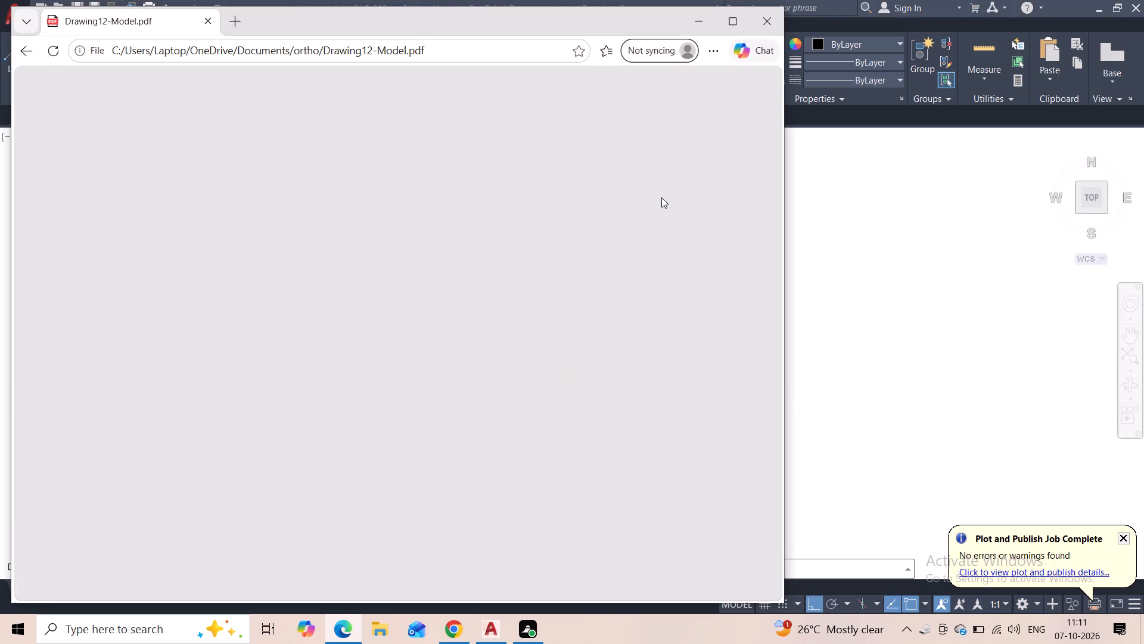
Look over the plotted elevation PDF down to the building's base and close the viewer.
{"action": "scroll", "coordinate": [511, 371], "scroll_direction": "down", "scroll_amount": 3}
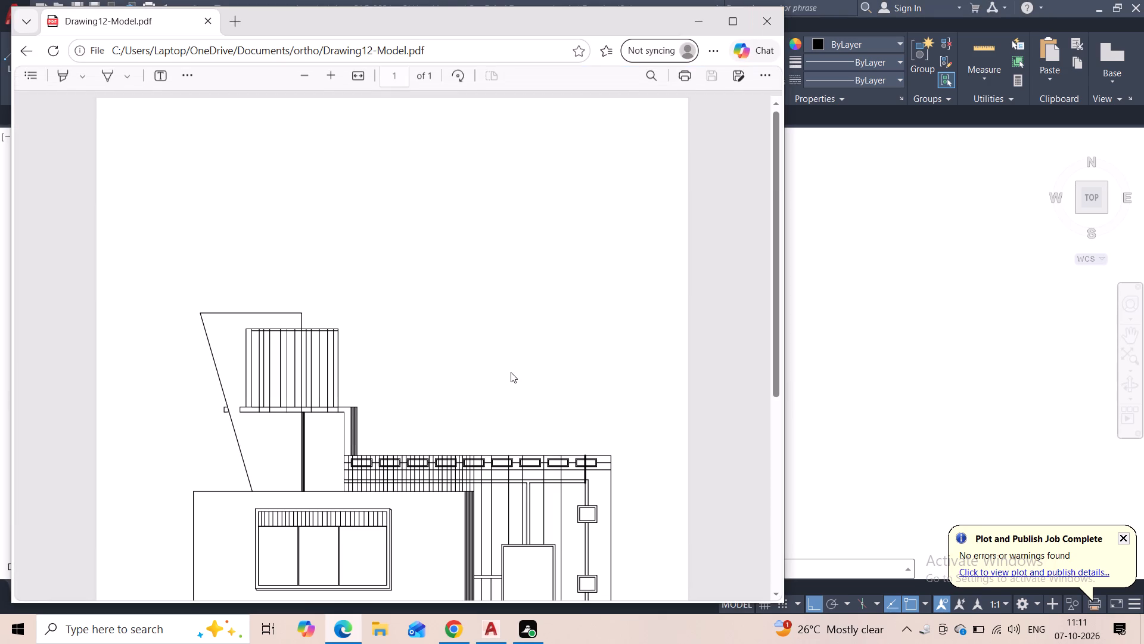
{"action": "scroll", "coordinate": [515, 346], "scroll_direction": "down", "scroll_amount": 4}
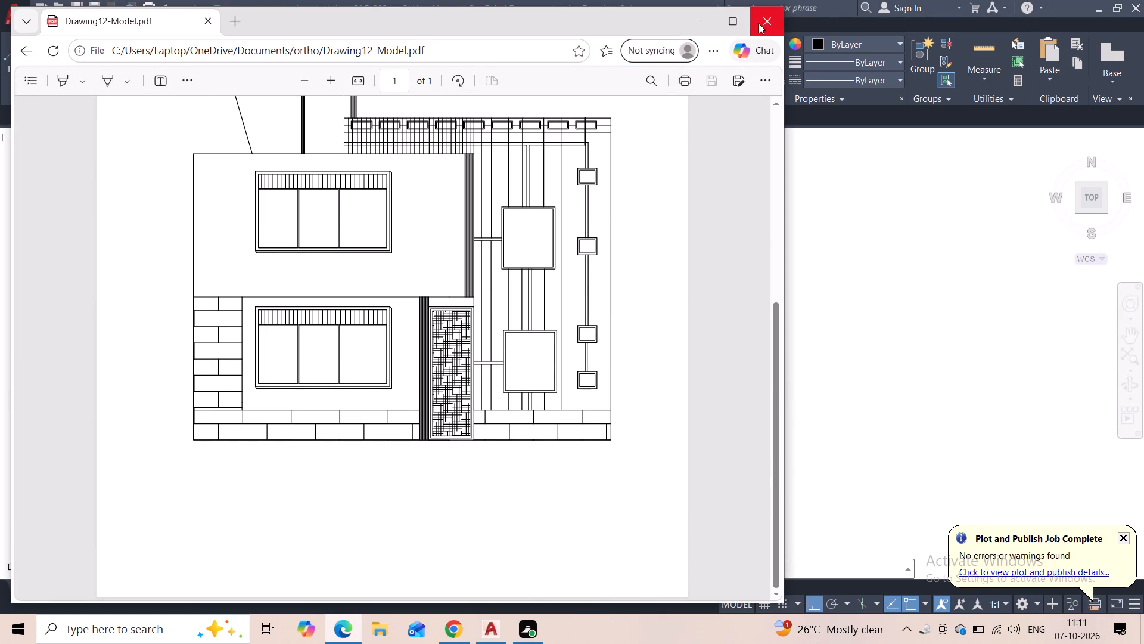
{"action": "left_click", "coordinate": [758, 23]}
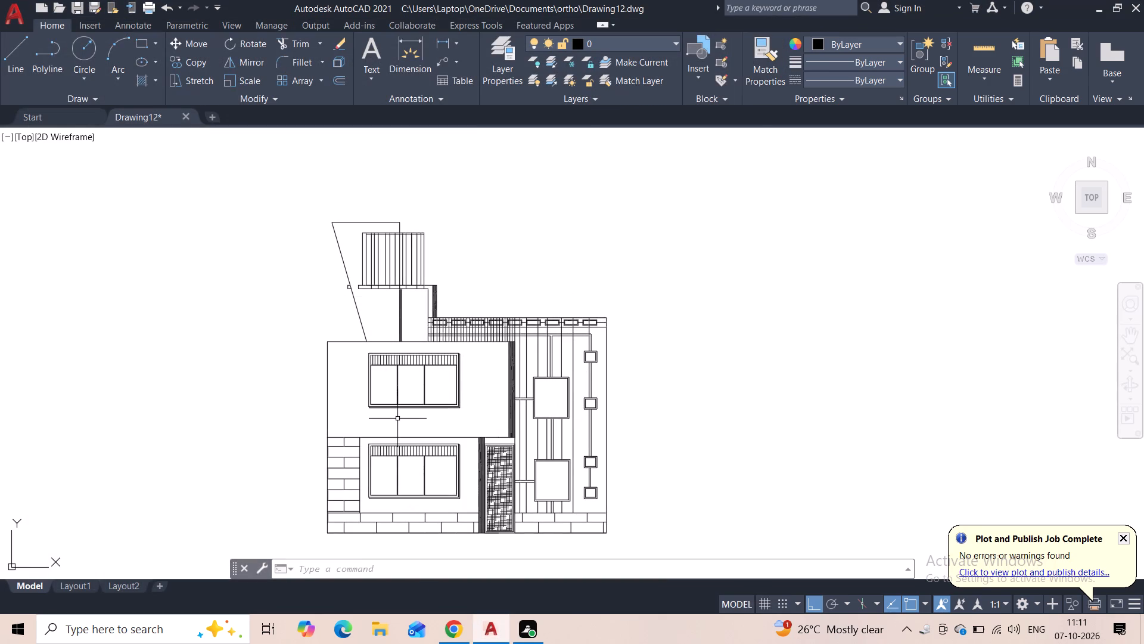
Turn off command logging with LOGFILEOFF.
{"action": "key", "text": "l"}
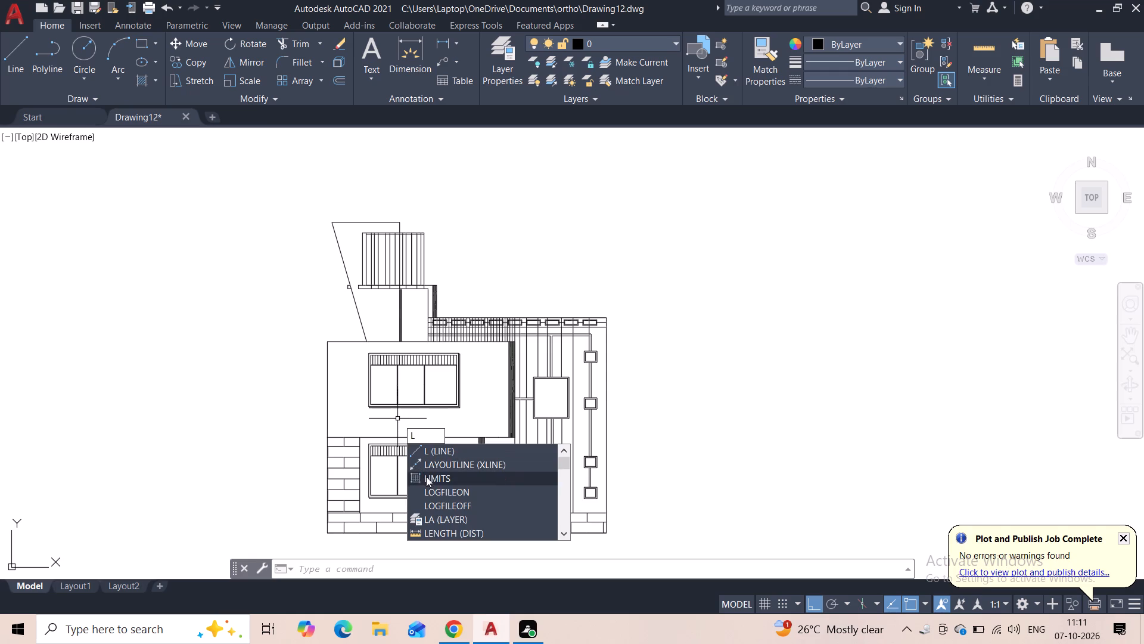
{"action": "left_click", "coordinate": [440, 500]}
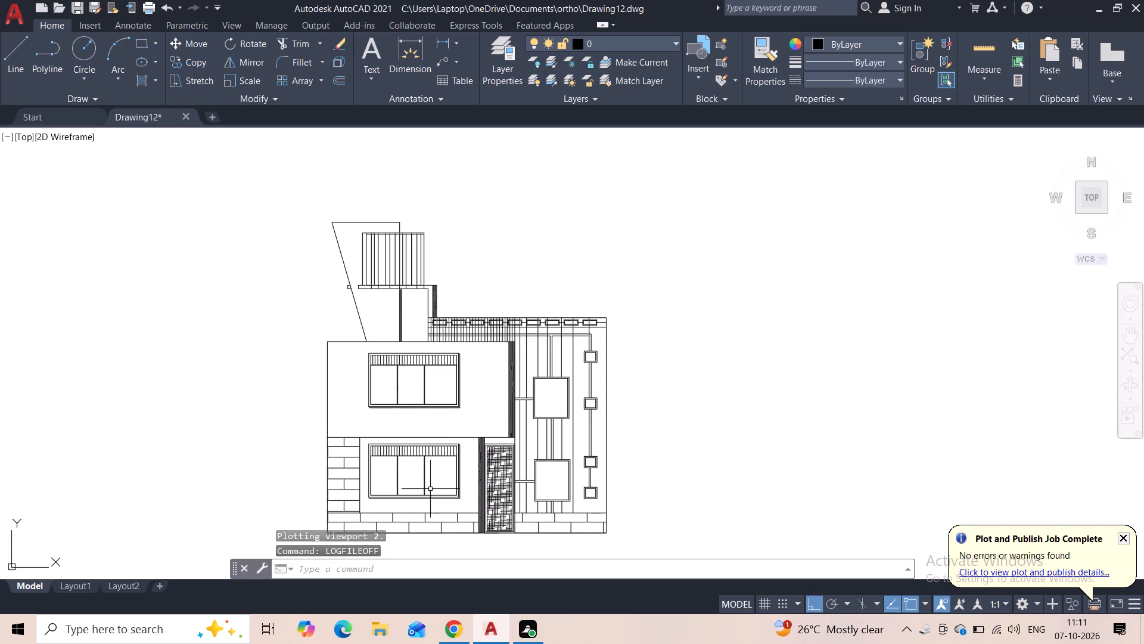